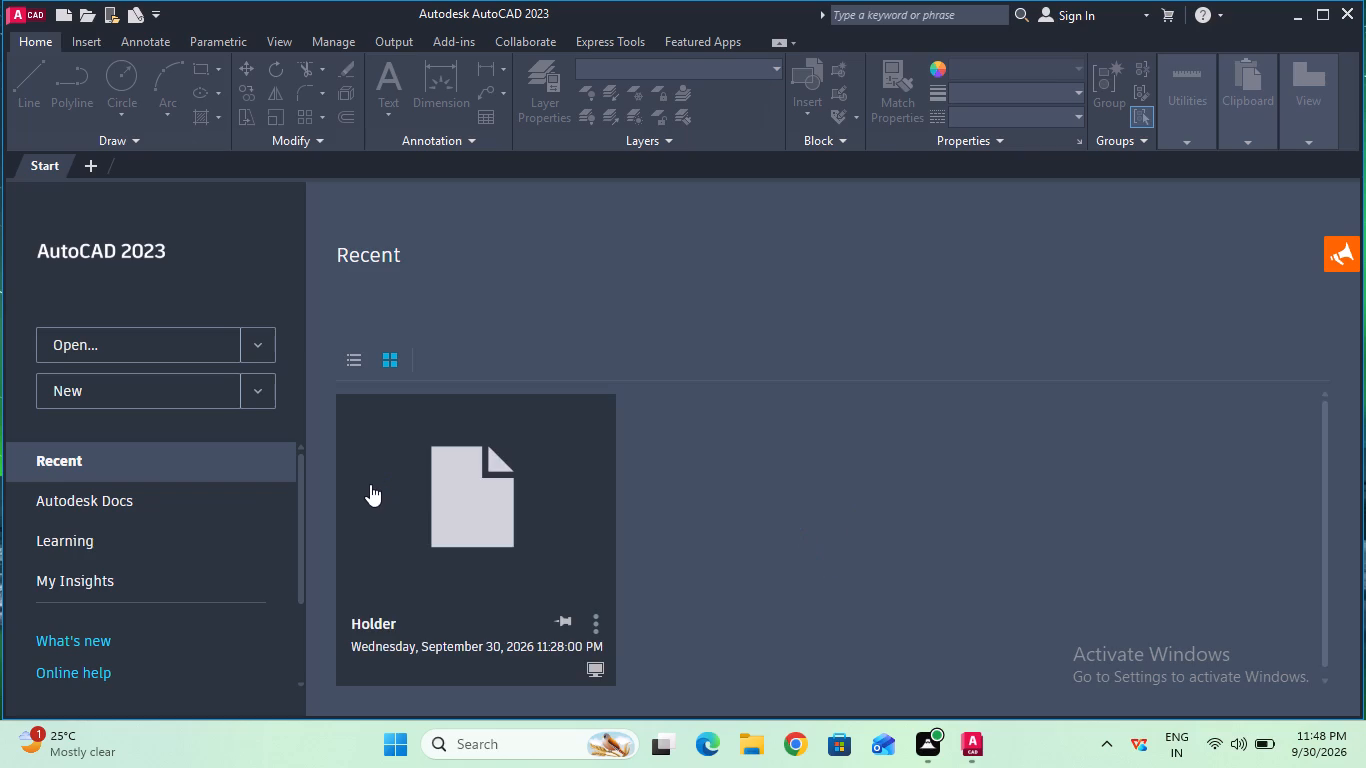
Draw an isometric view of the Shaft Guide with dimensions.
Remove the Holder drawing from the list of recent files.
left_click(597, 626)
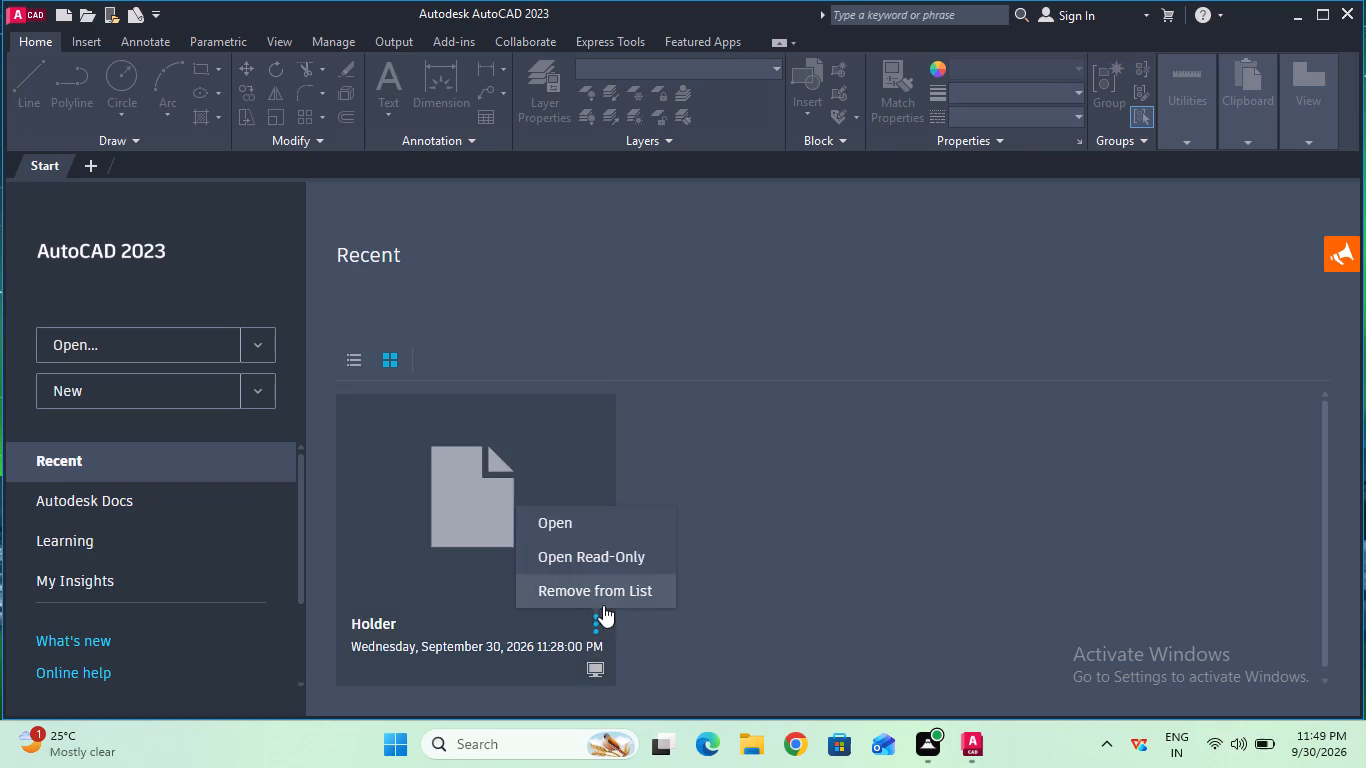
left_click(603, 604)
Create a new blank drawing.
left_click(172, 389)
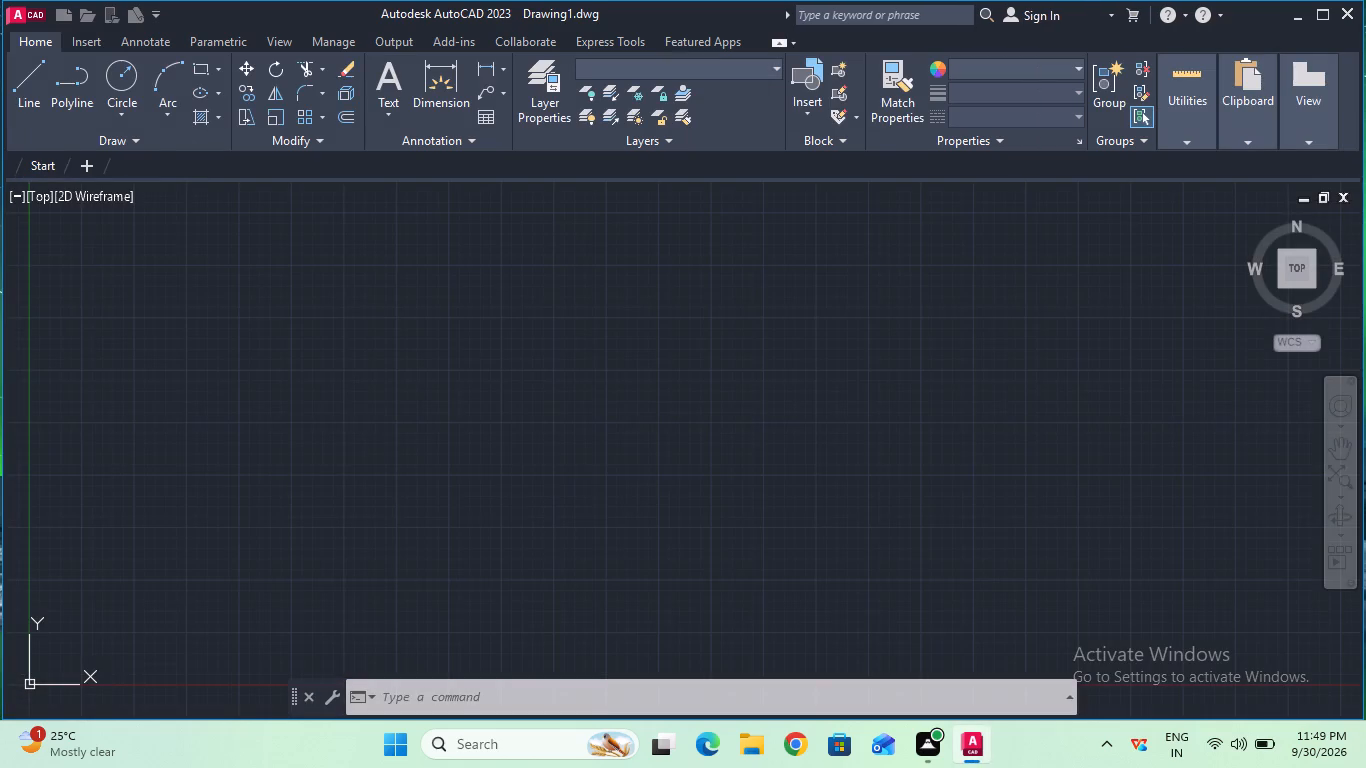
Turn on log file recording for the new drawing with the LOGFILEON command.
left_click(369, 637)
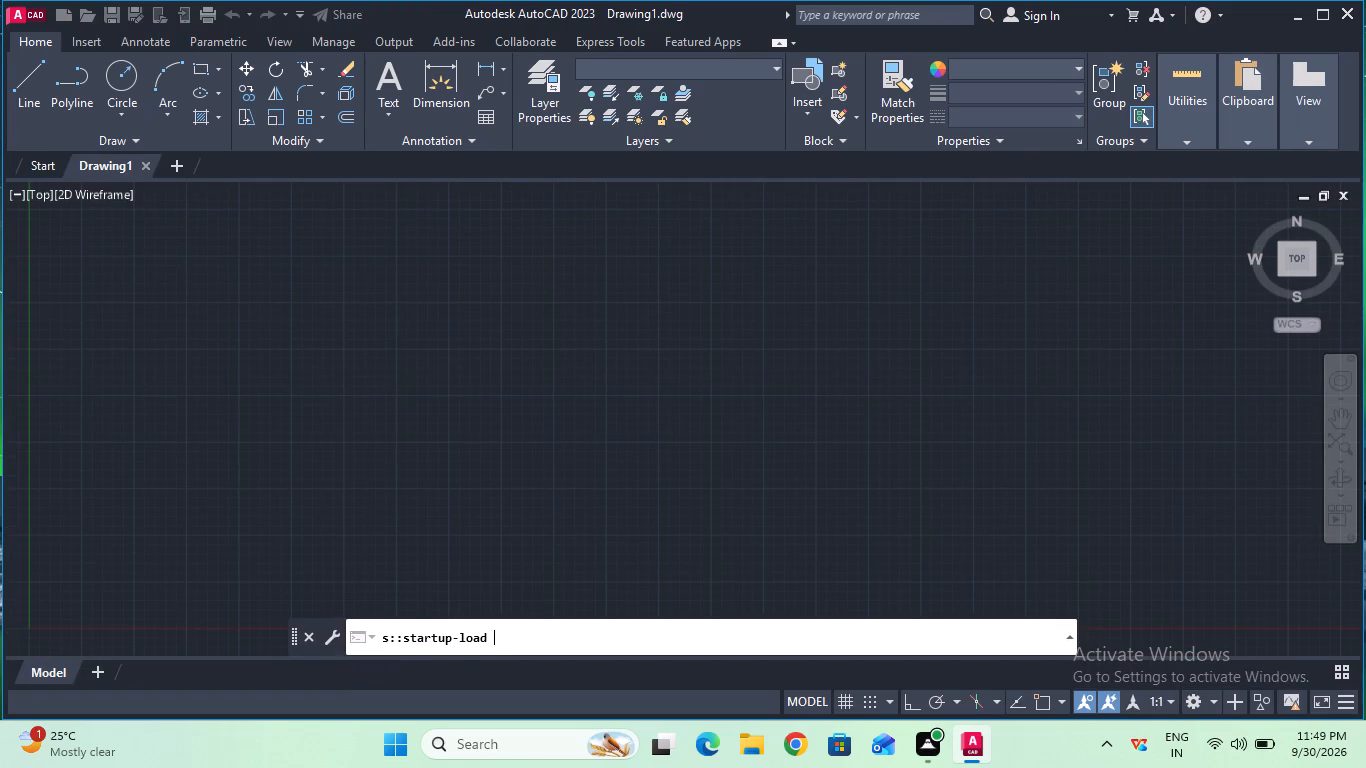
type("log")
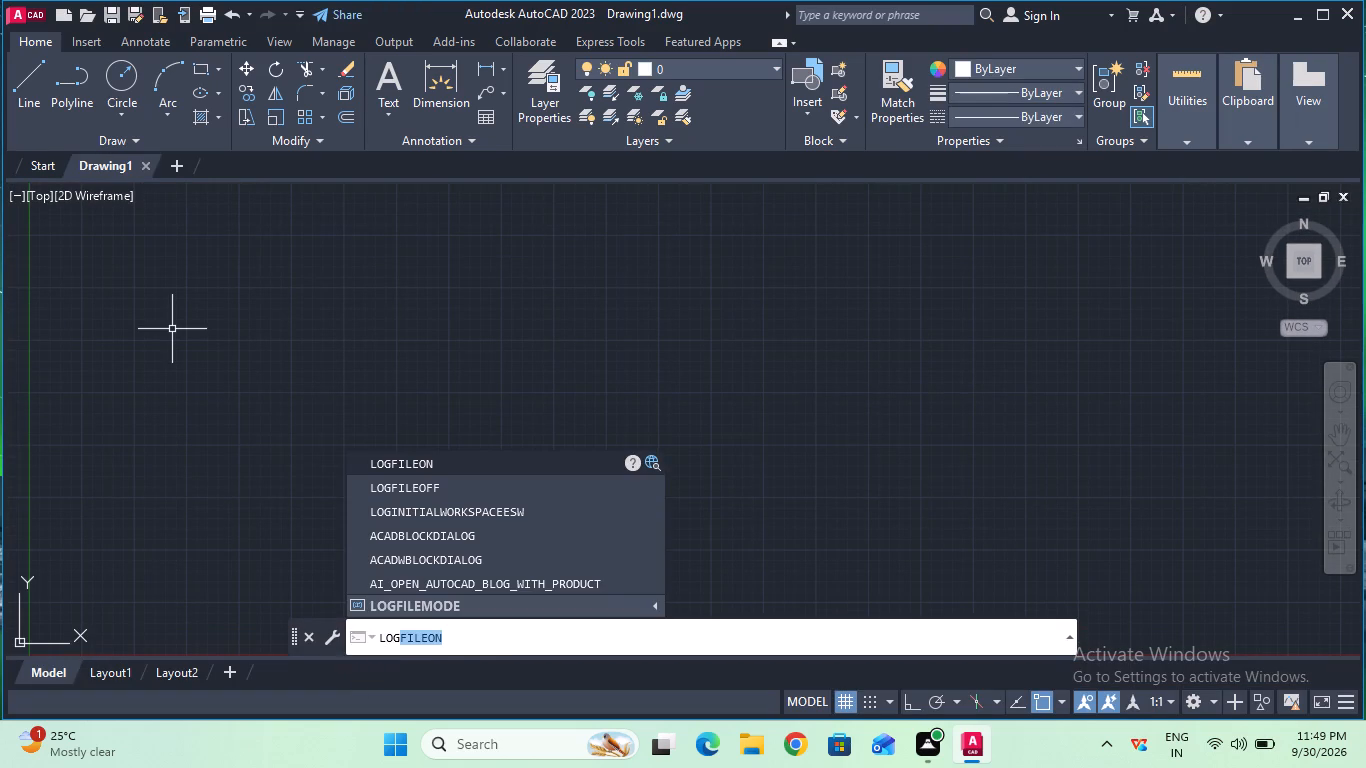
left_click(445, 469)
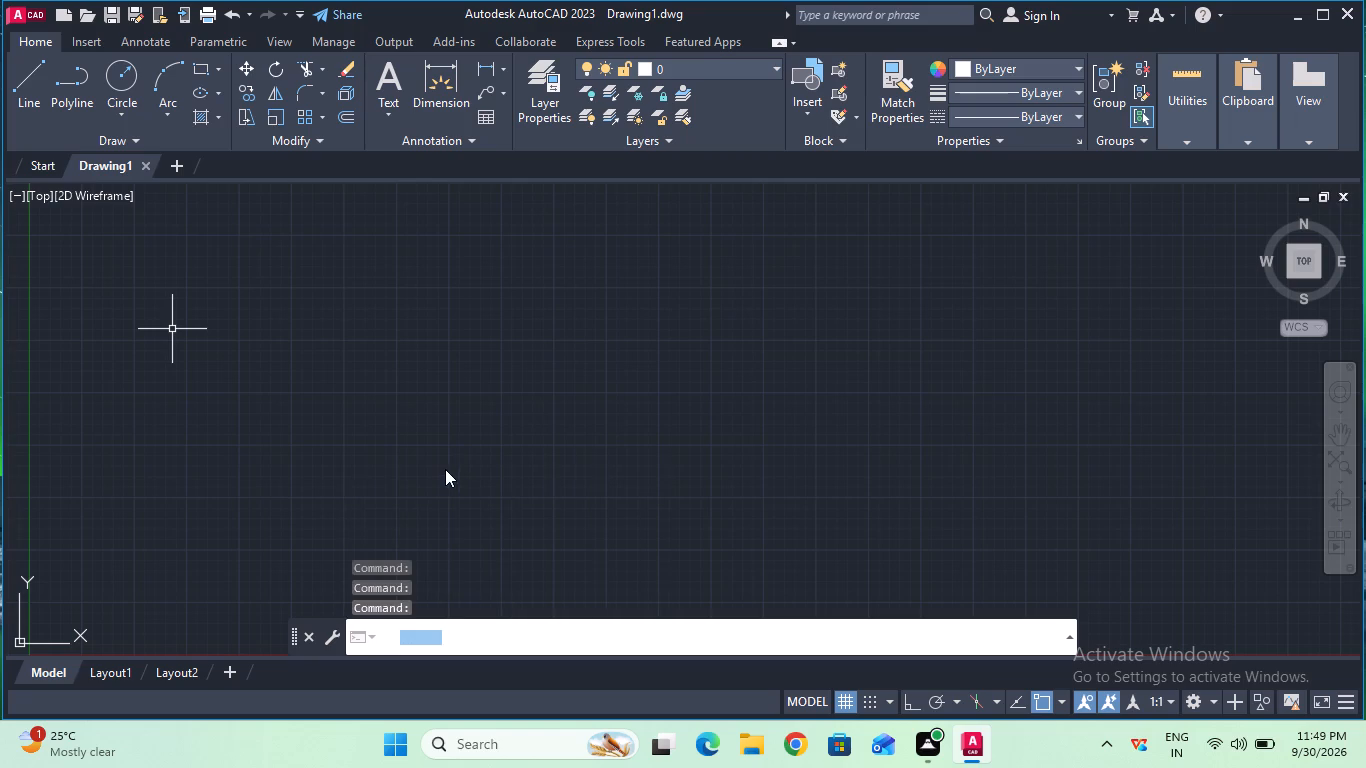
Configure the drawing units with length precision 0 and an insertion scale in millimeters.
left_click(493, 644)
type("uni")
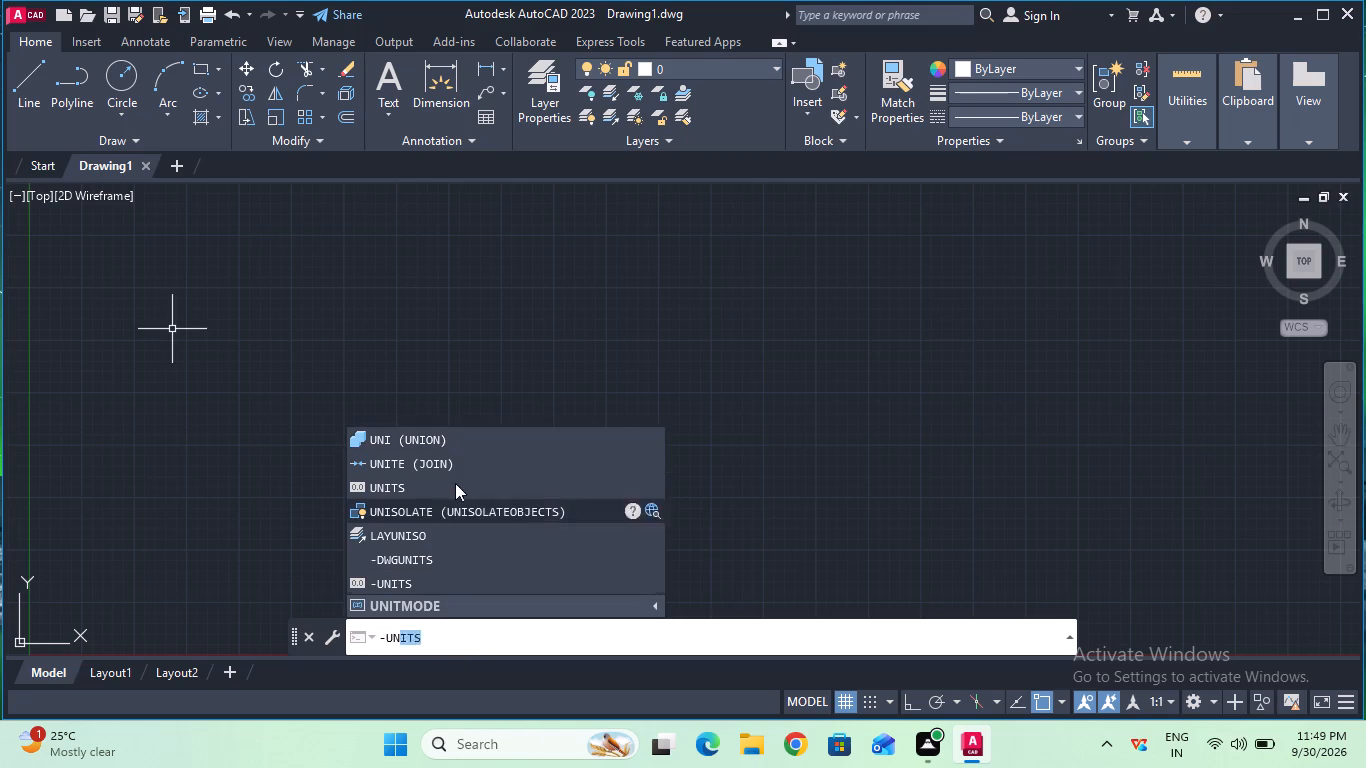
left_click(453, 493)
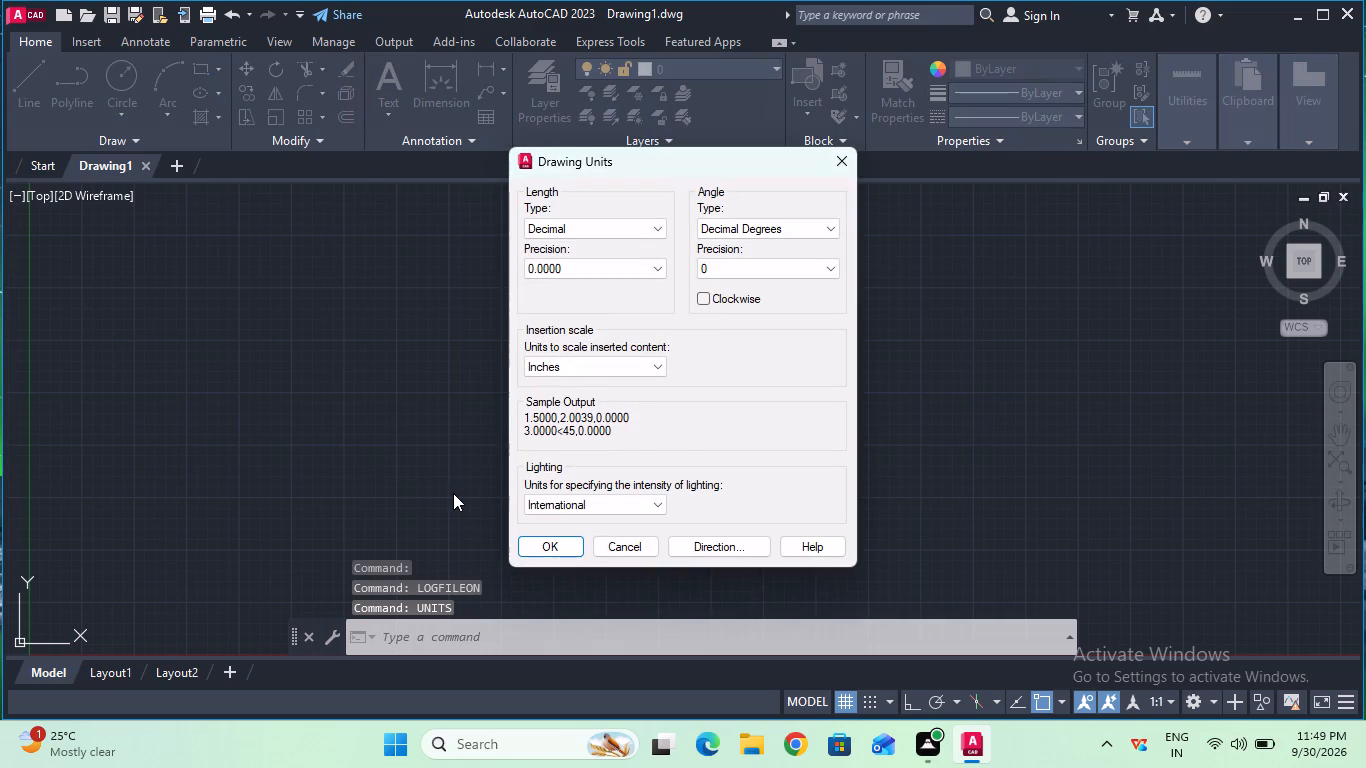
left_click(608, 278)
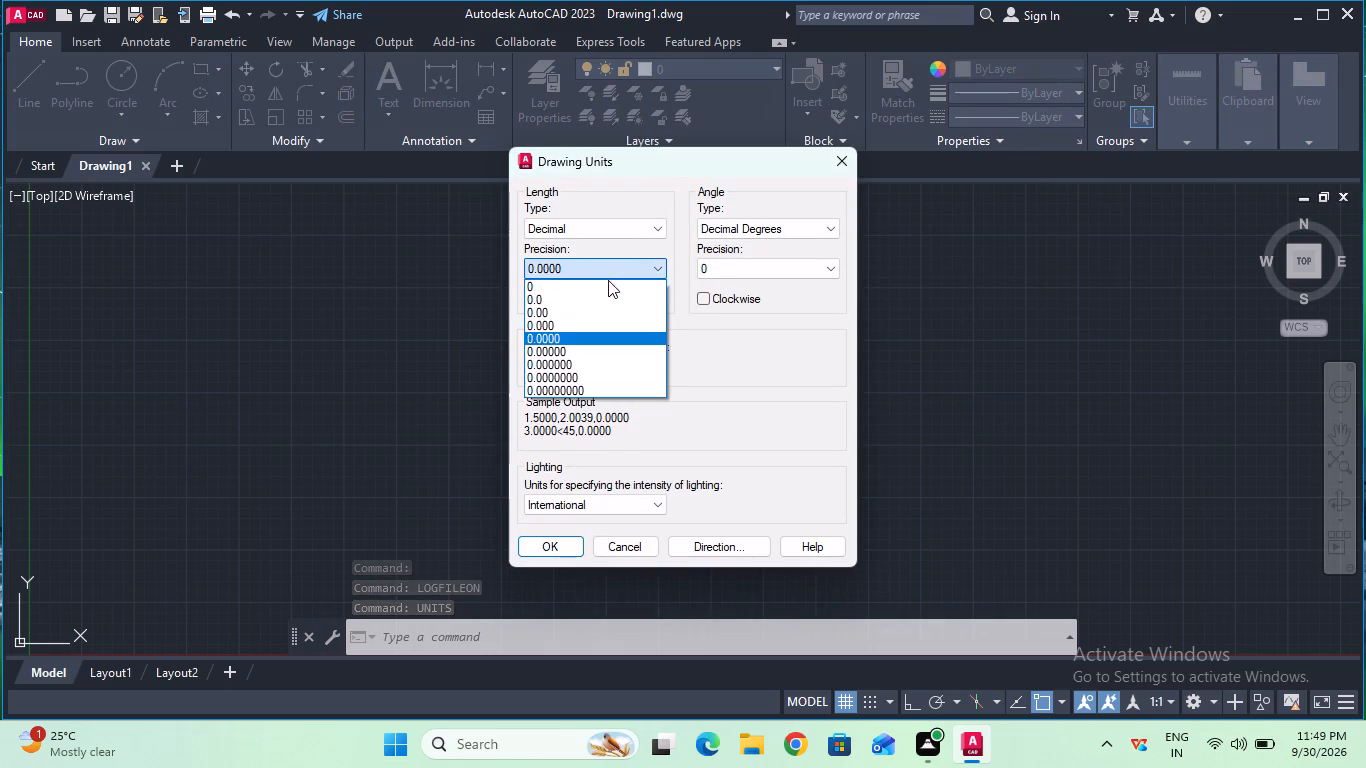
left_click(608, 288)
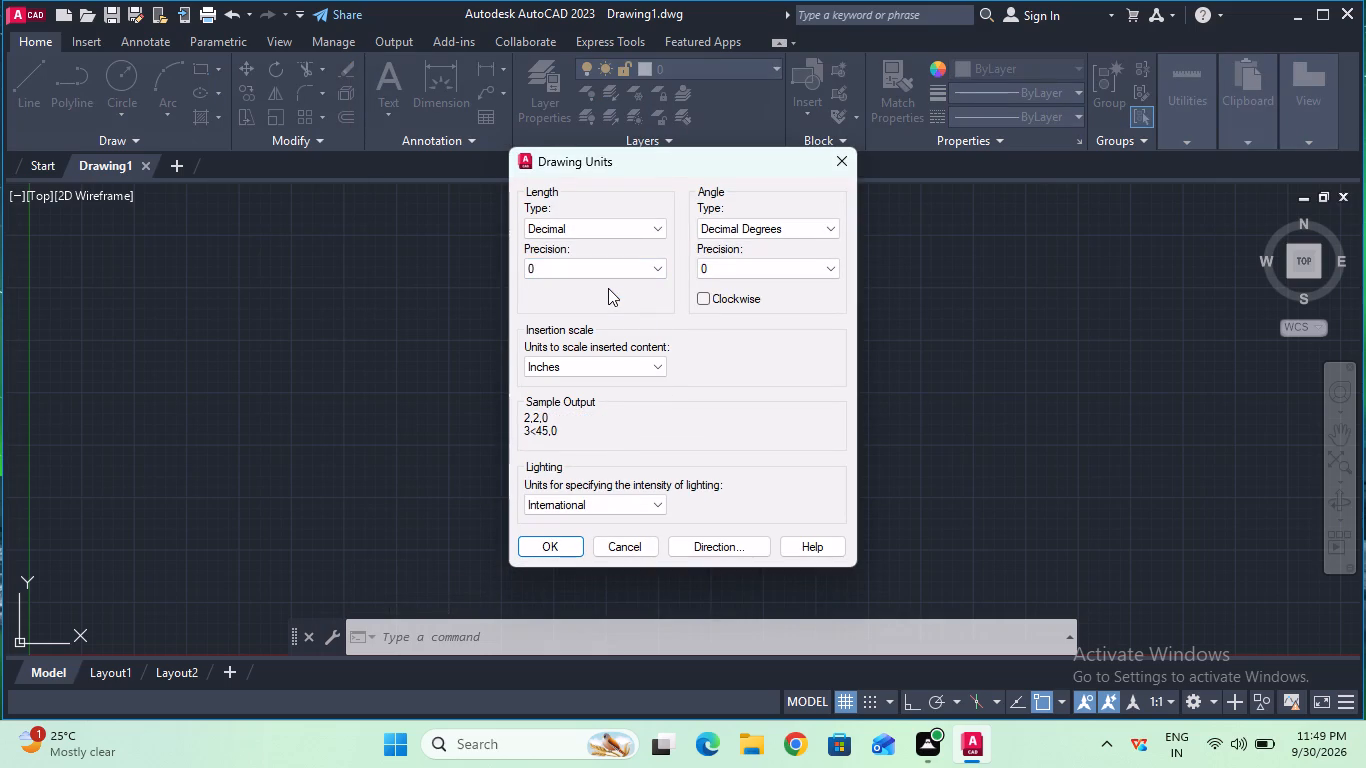
left_click(617, 367)
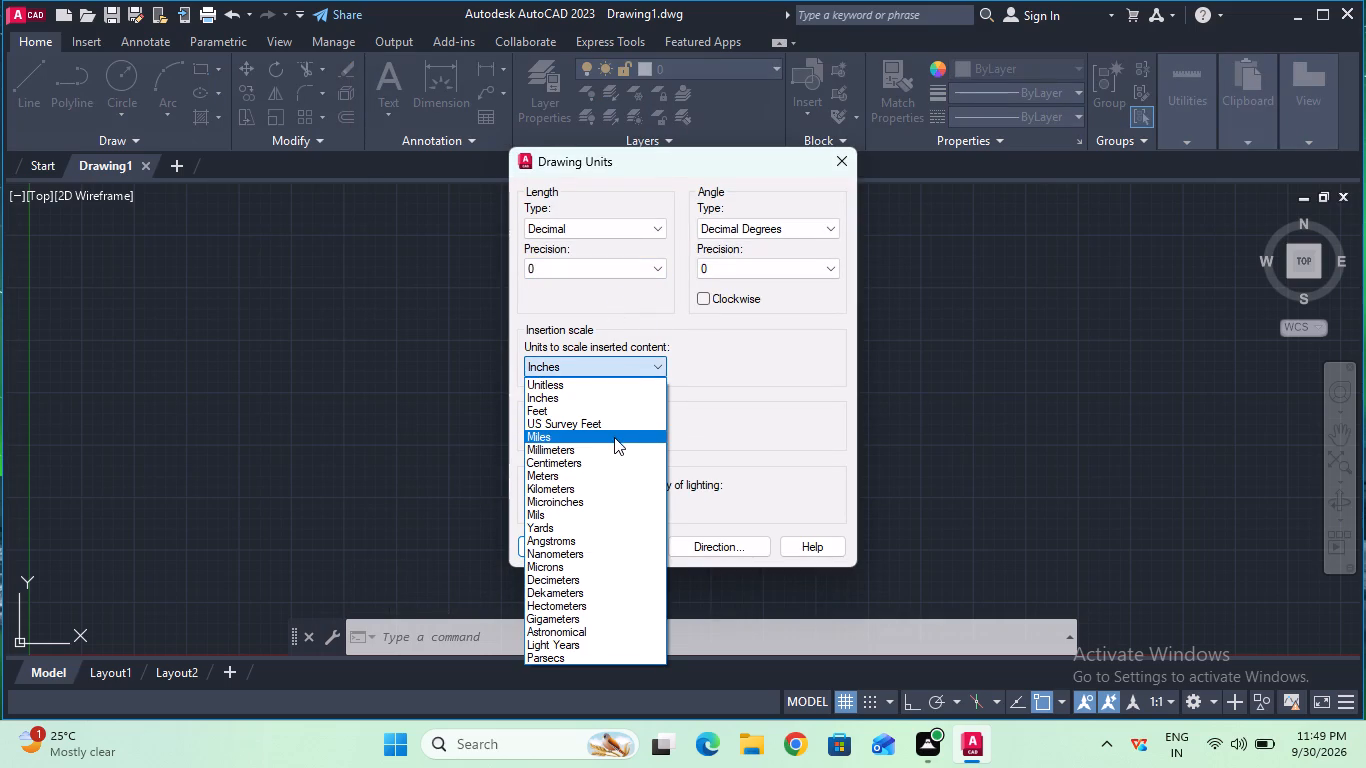
left_click(614, 445)
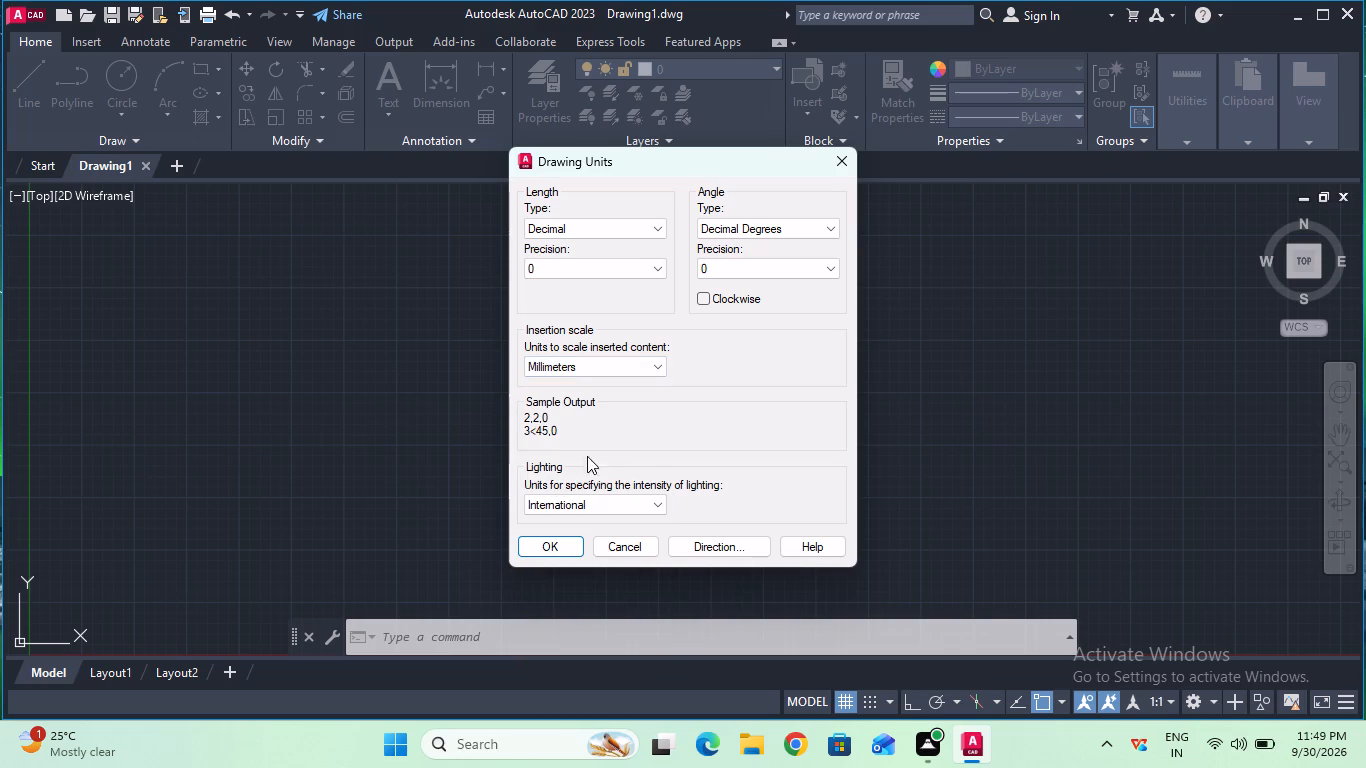
left_click(552, 547)
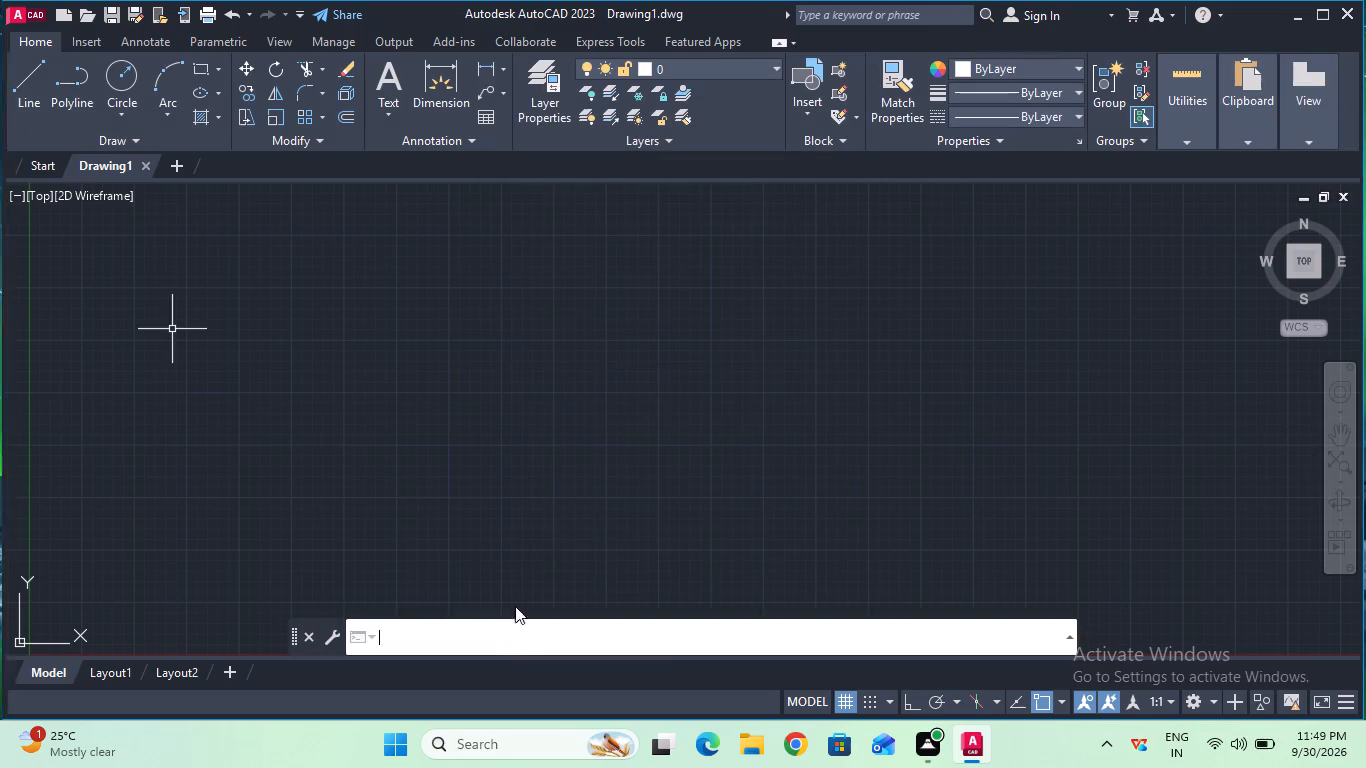
Modify the Standard dimension style's text to a height of 6 with ISO standard alignment.
left_click(498, 646)
key("d")
key("Return")
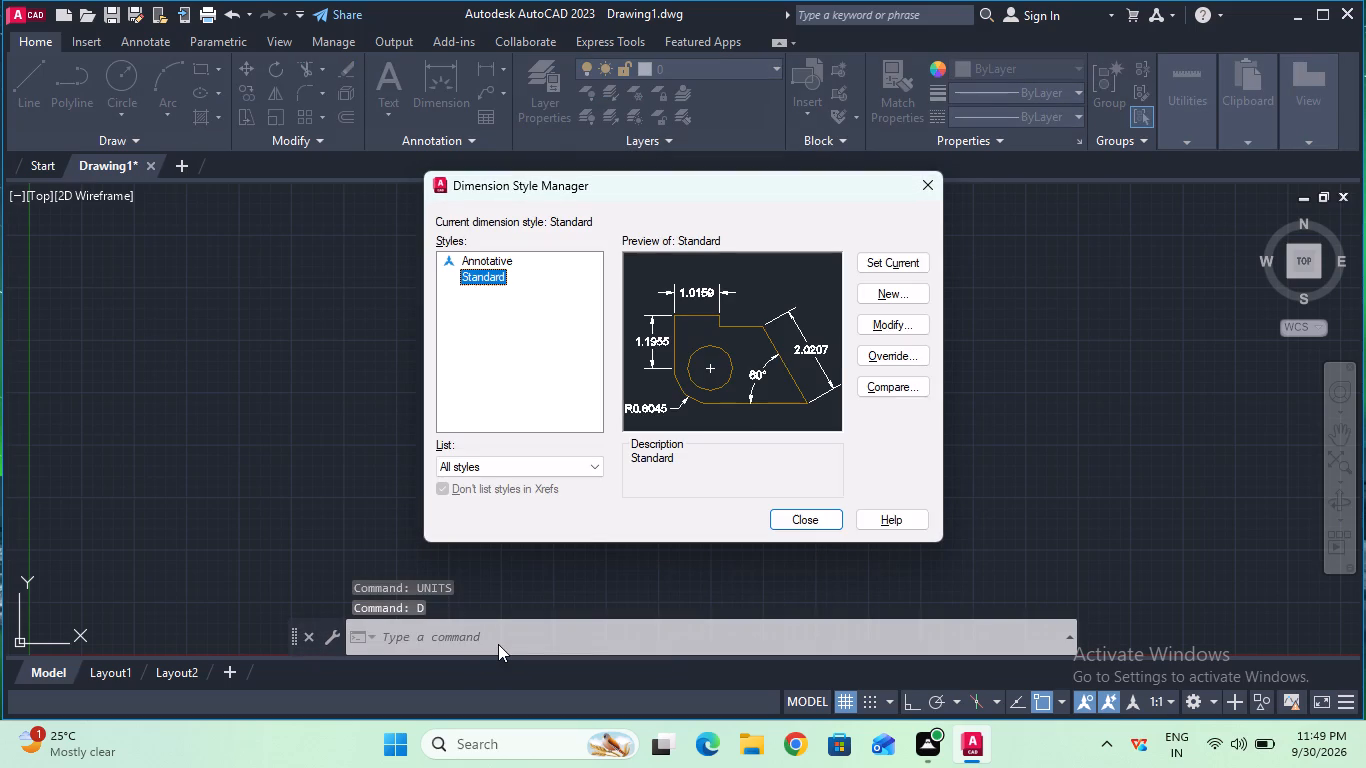
left_click(892, 324)
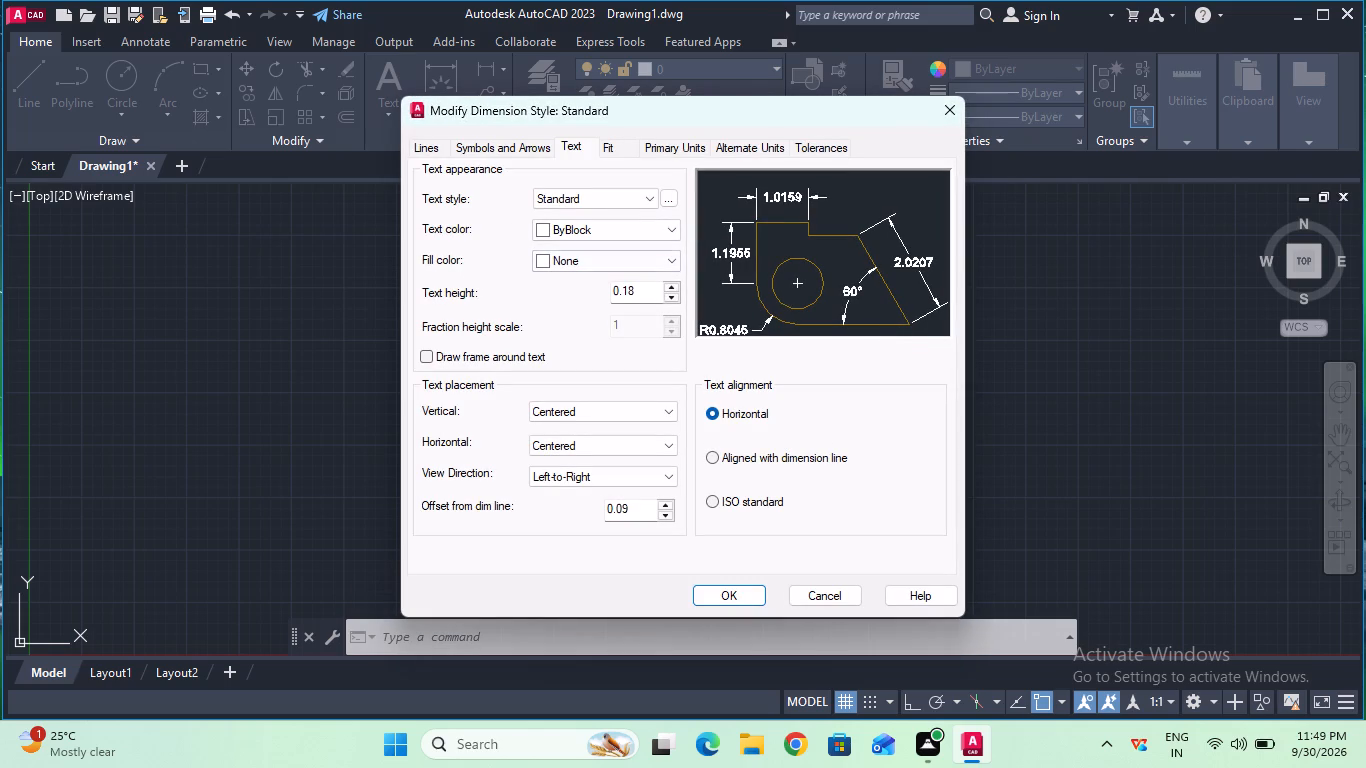
left_click(637, 301)
key("BackSpace")
key("BackSpace")
key("BackSpace")
key("6")
key("BackSpace")
key("BackSpace")
key("6")
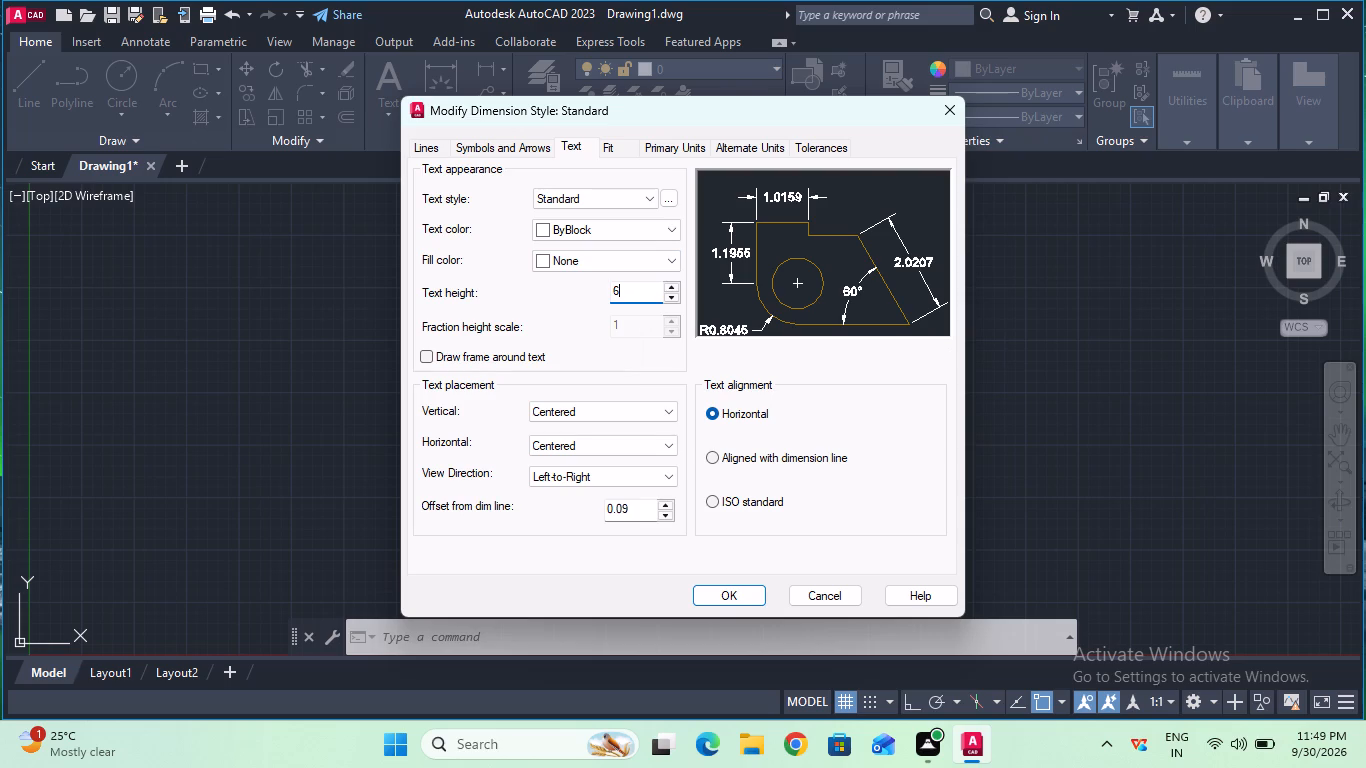
left_click(713, 497)
Set the Standard style's linear dimension precision to 0 and make it the current dimension style.
left_click(655, 149)
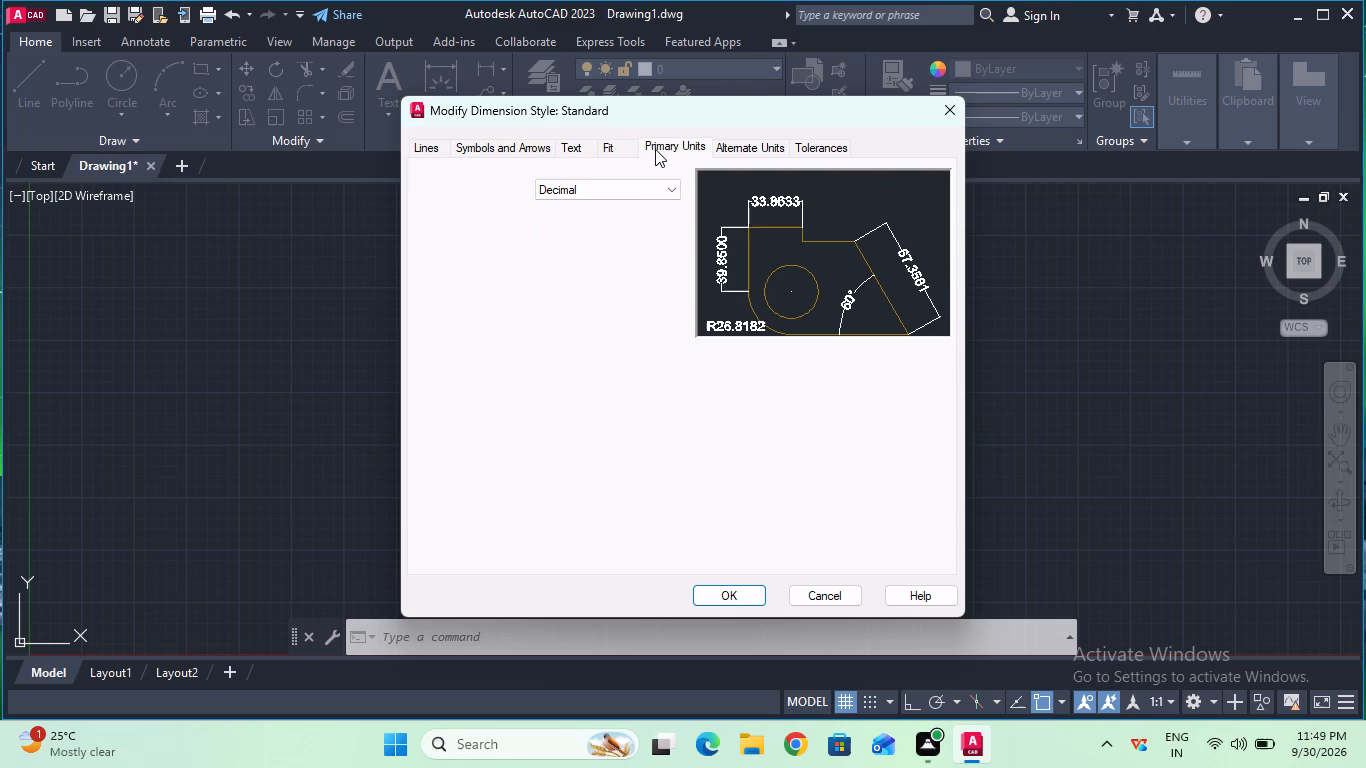
left_click(636, 207)
left_click(636, 219)
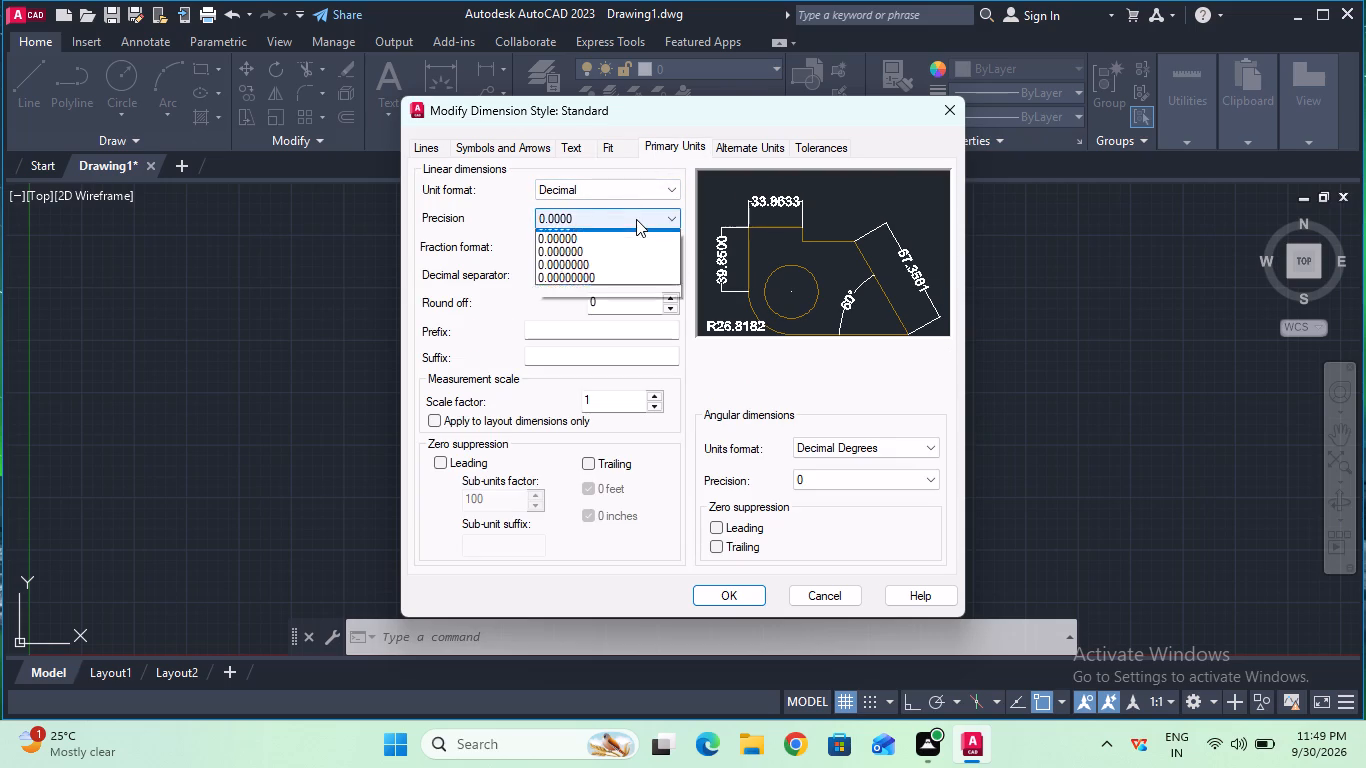
left_click(635, 233)
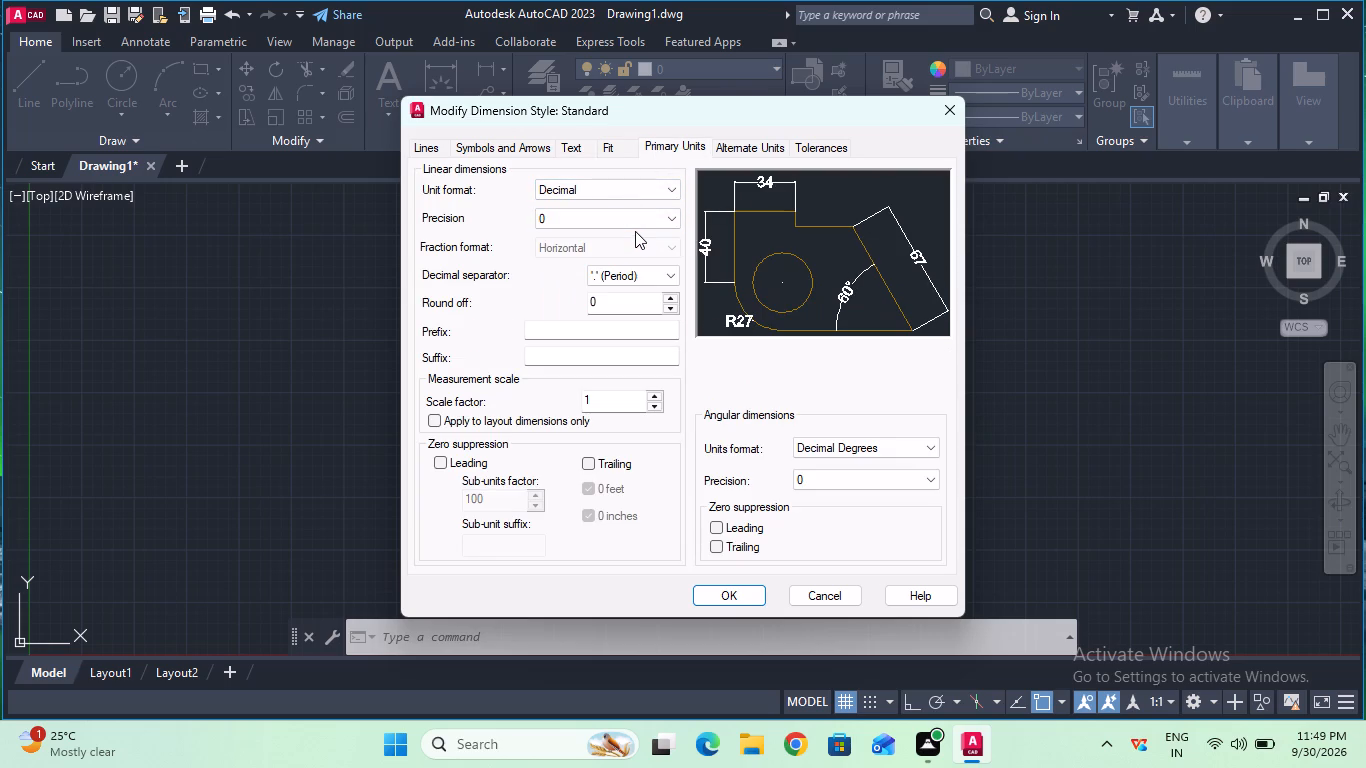
left_click(718, 587)
left_click(871, 270)
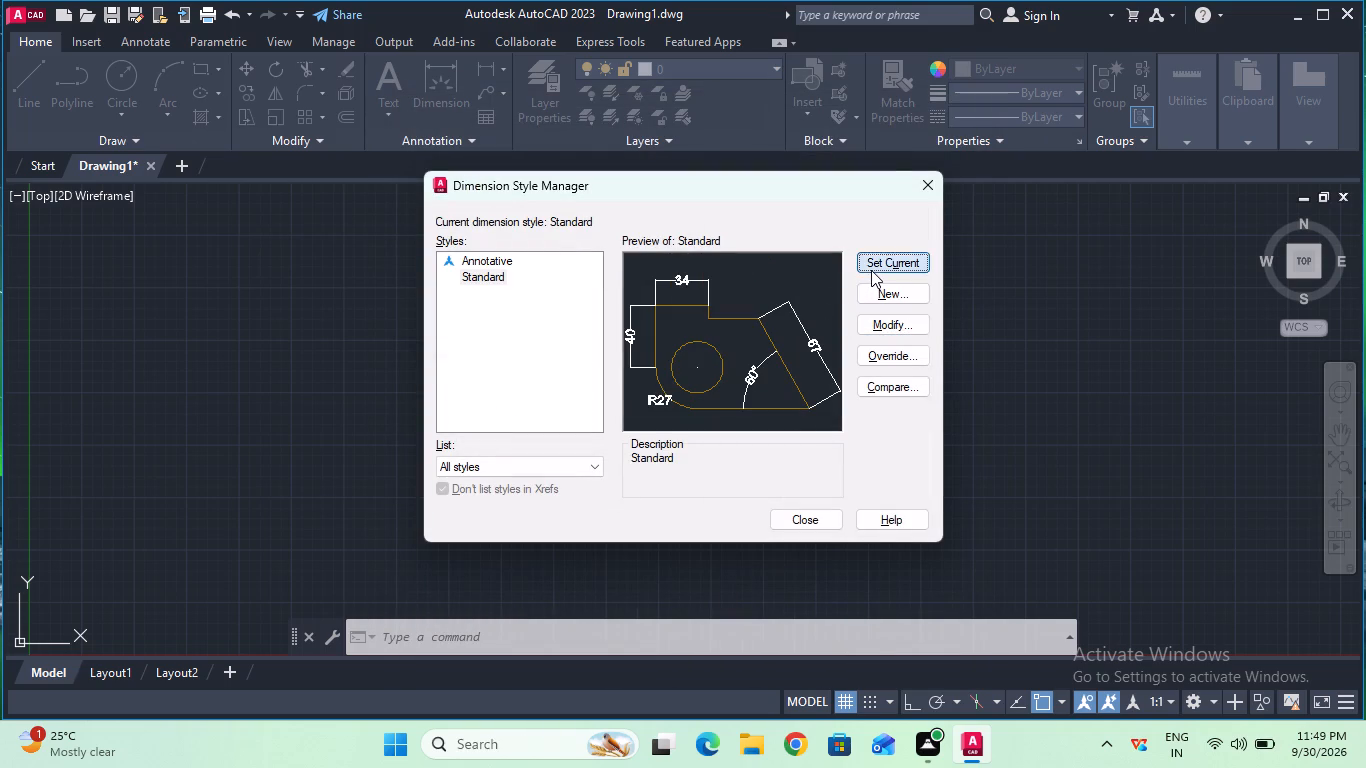
left_click(818, 519)
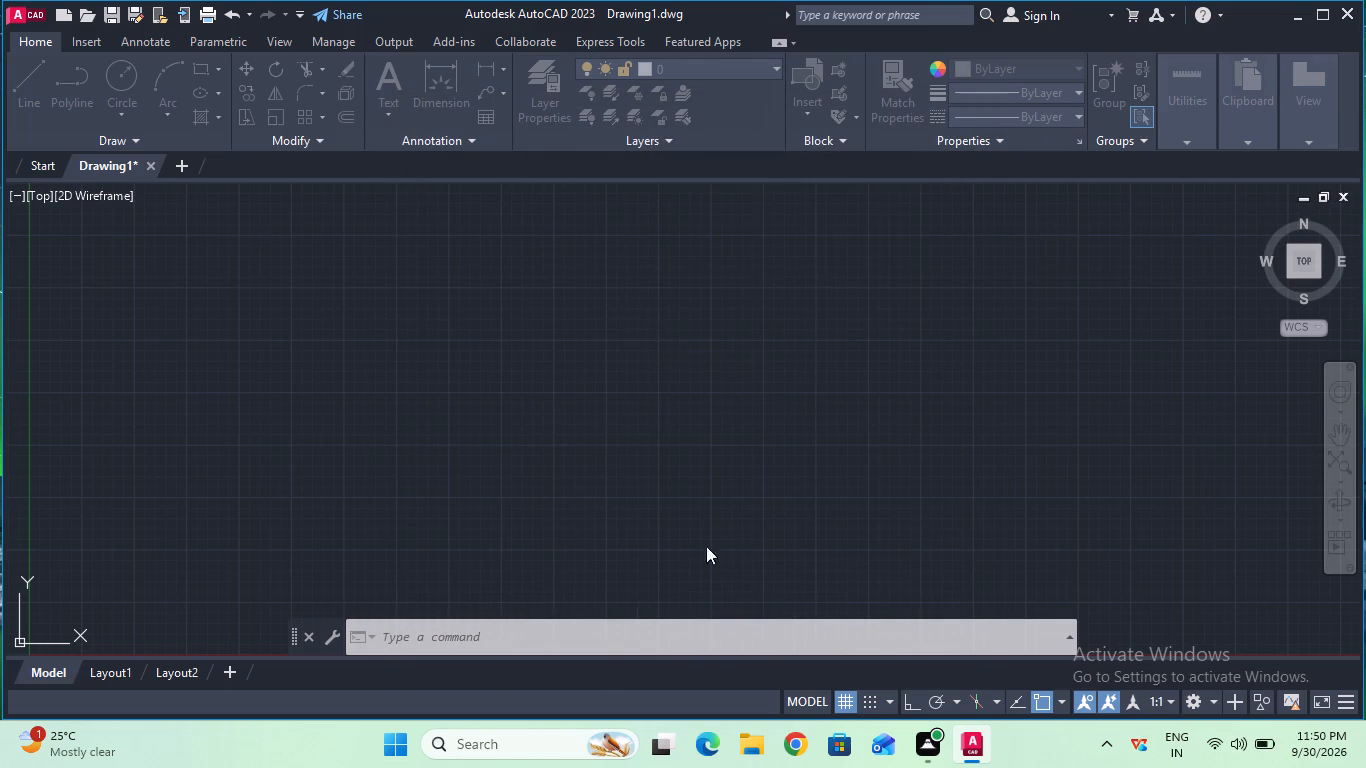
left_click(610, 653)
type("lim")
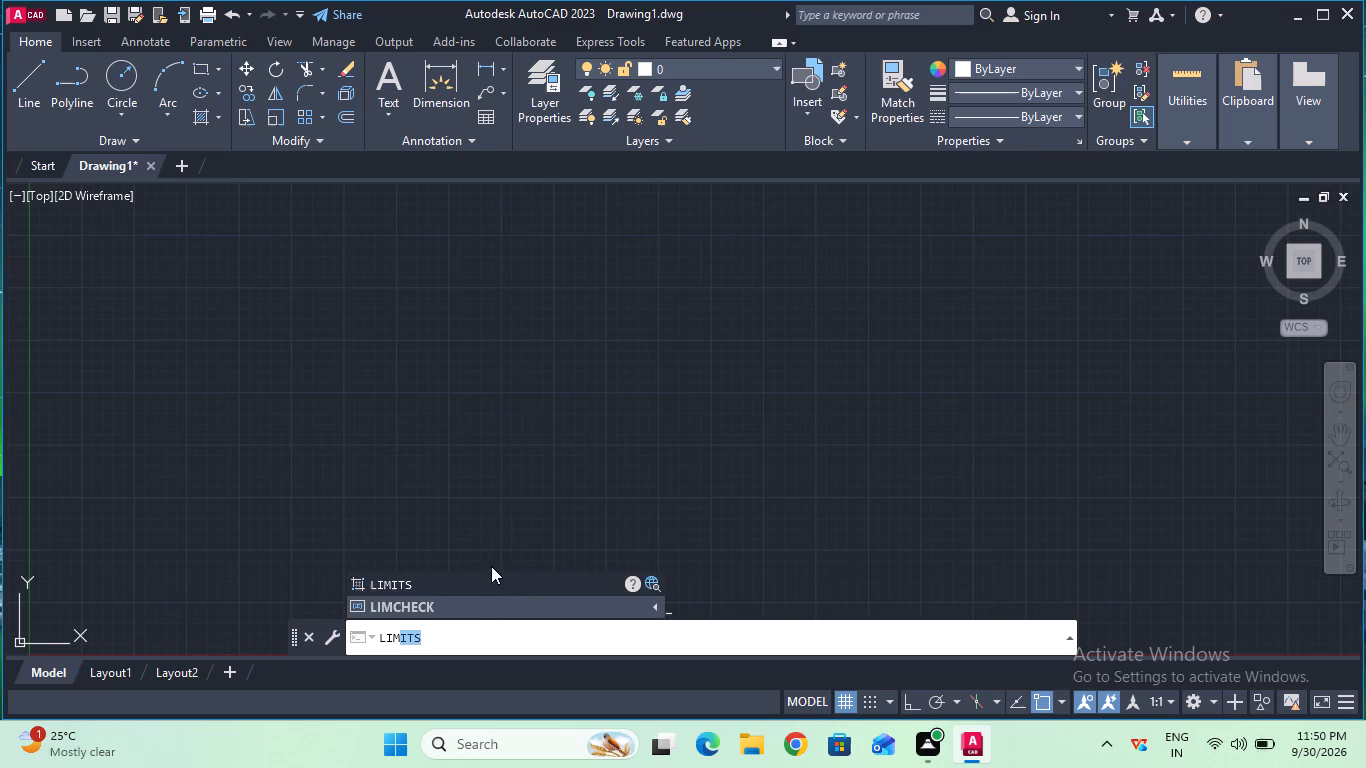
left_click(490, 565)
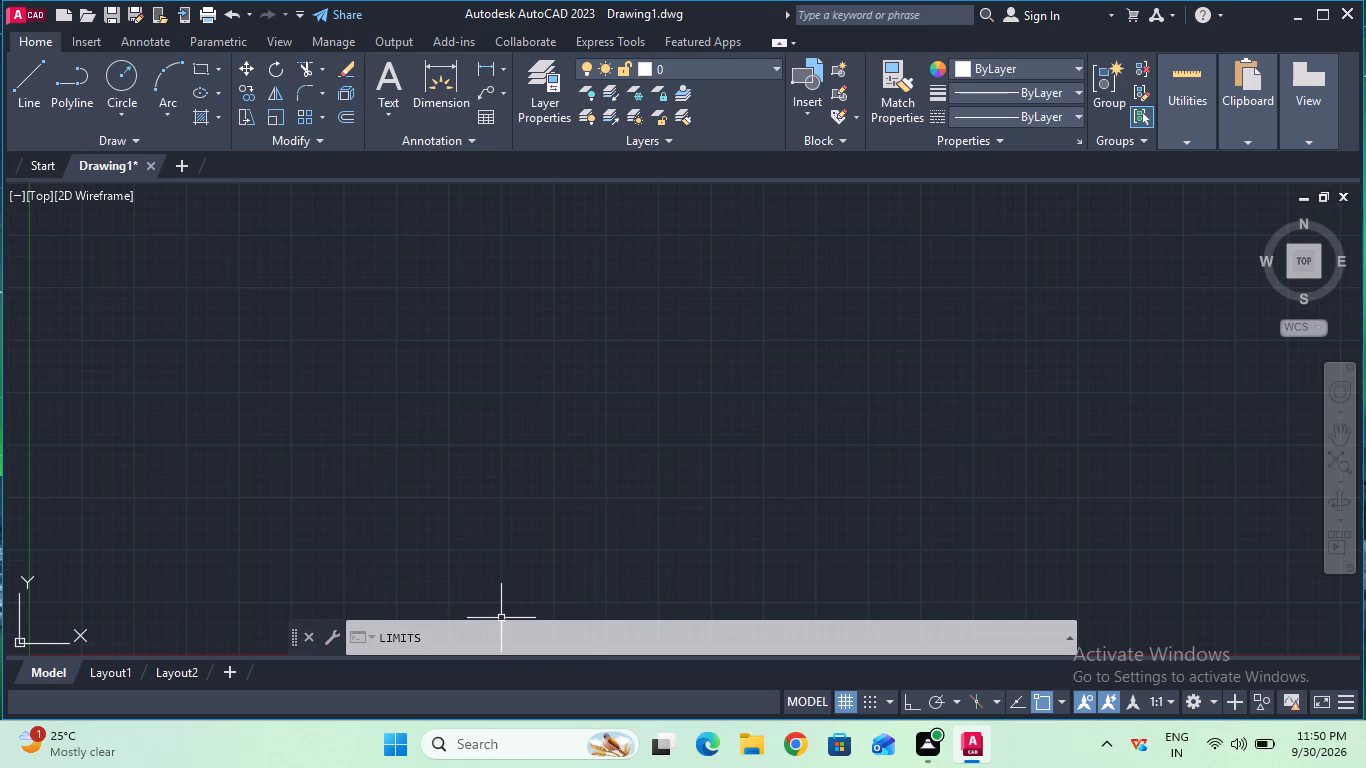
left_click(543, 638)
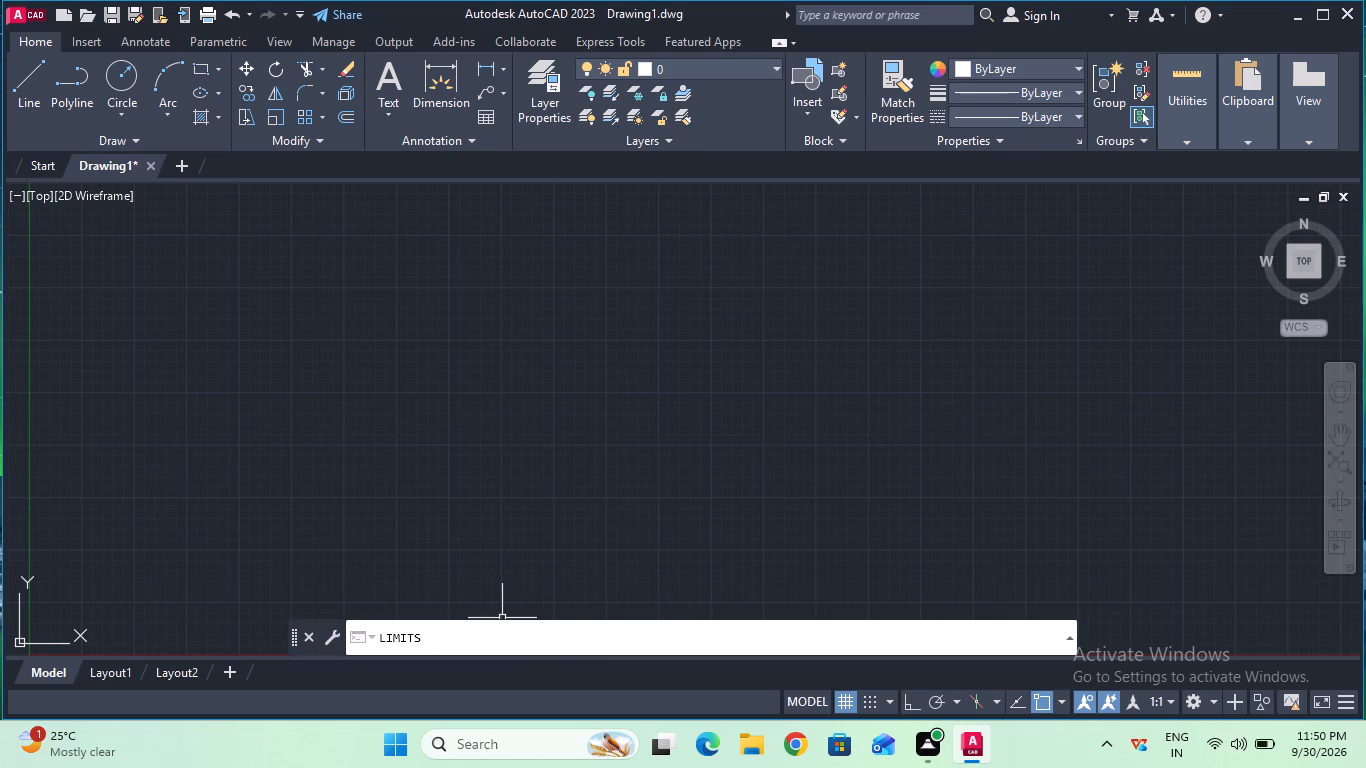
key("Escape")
Set the model space limits with lower-left corner 0,0 and upper-right corner 100,100.
type("lim")
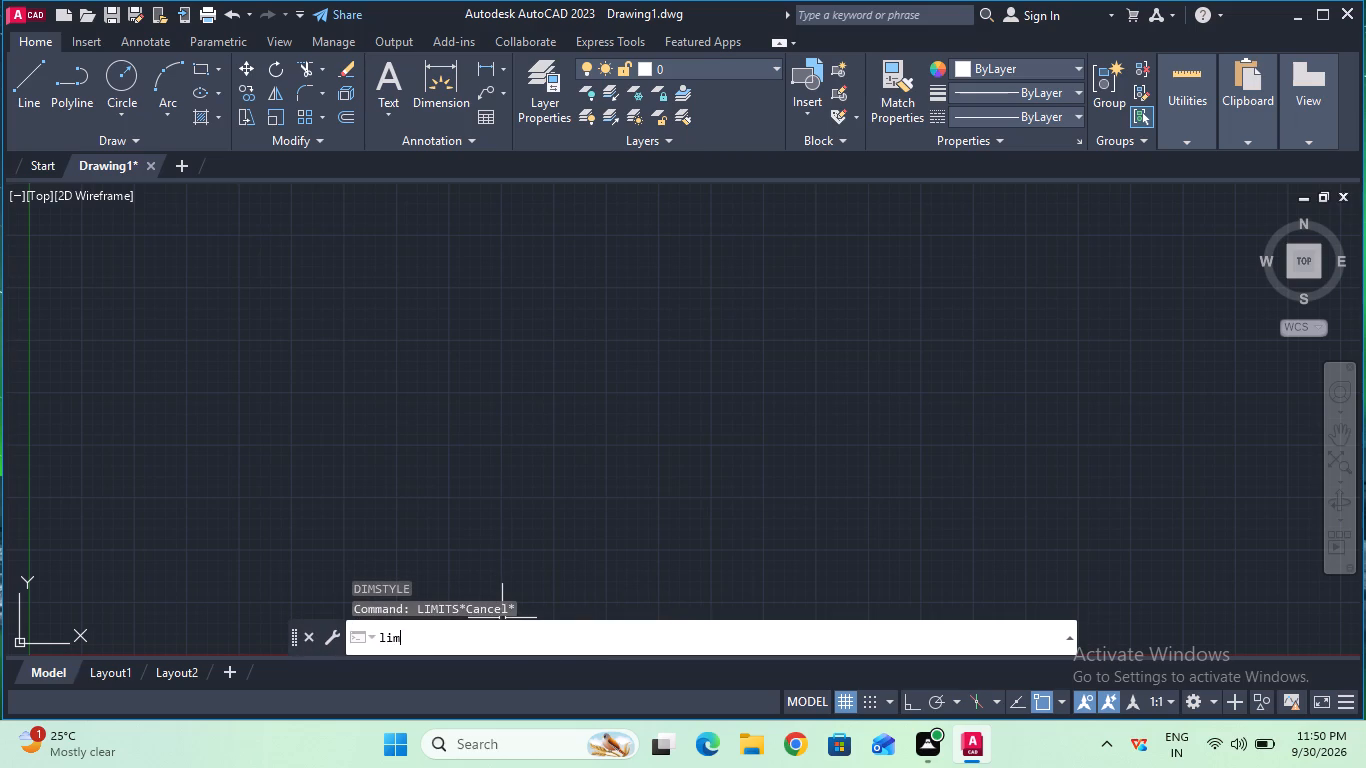
left_click(497, 586)
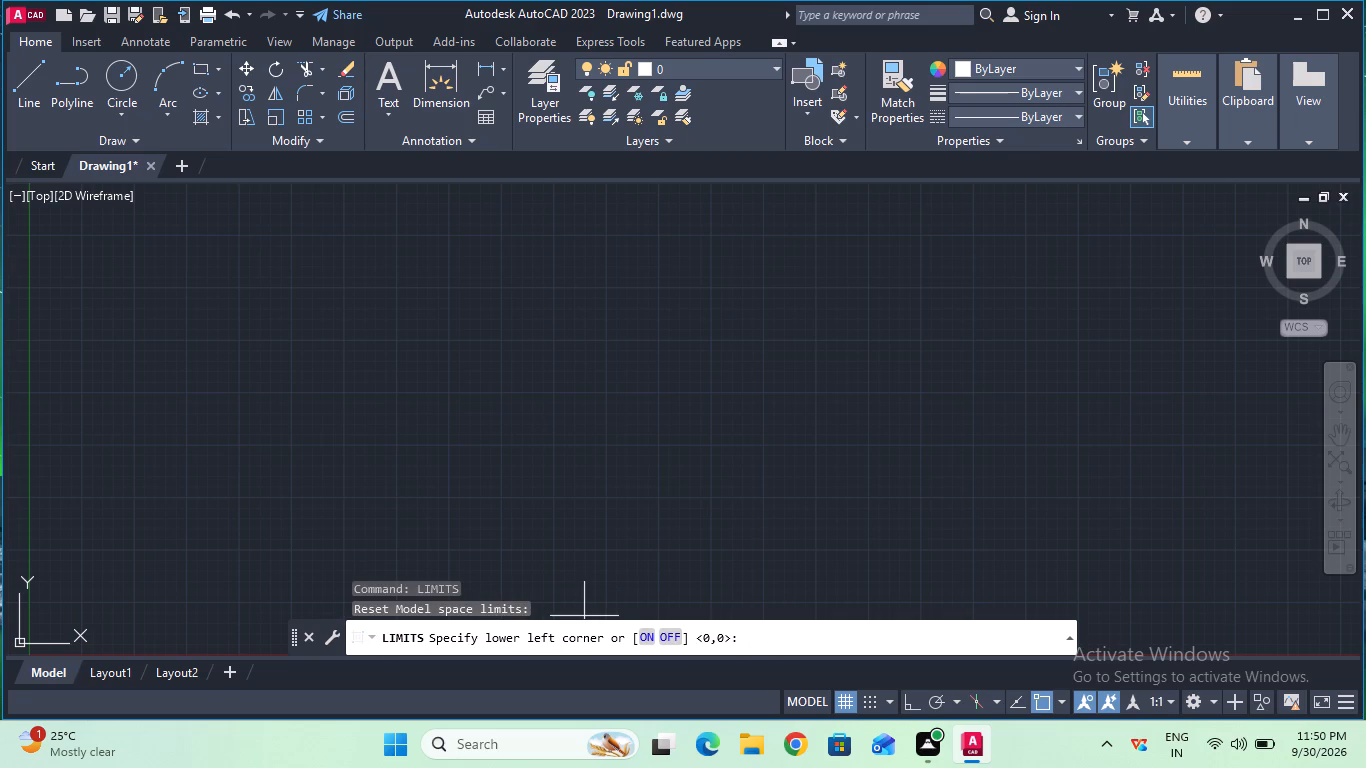
left_click(757, 638)
type("0,0")
key("Return")
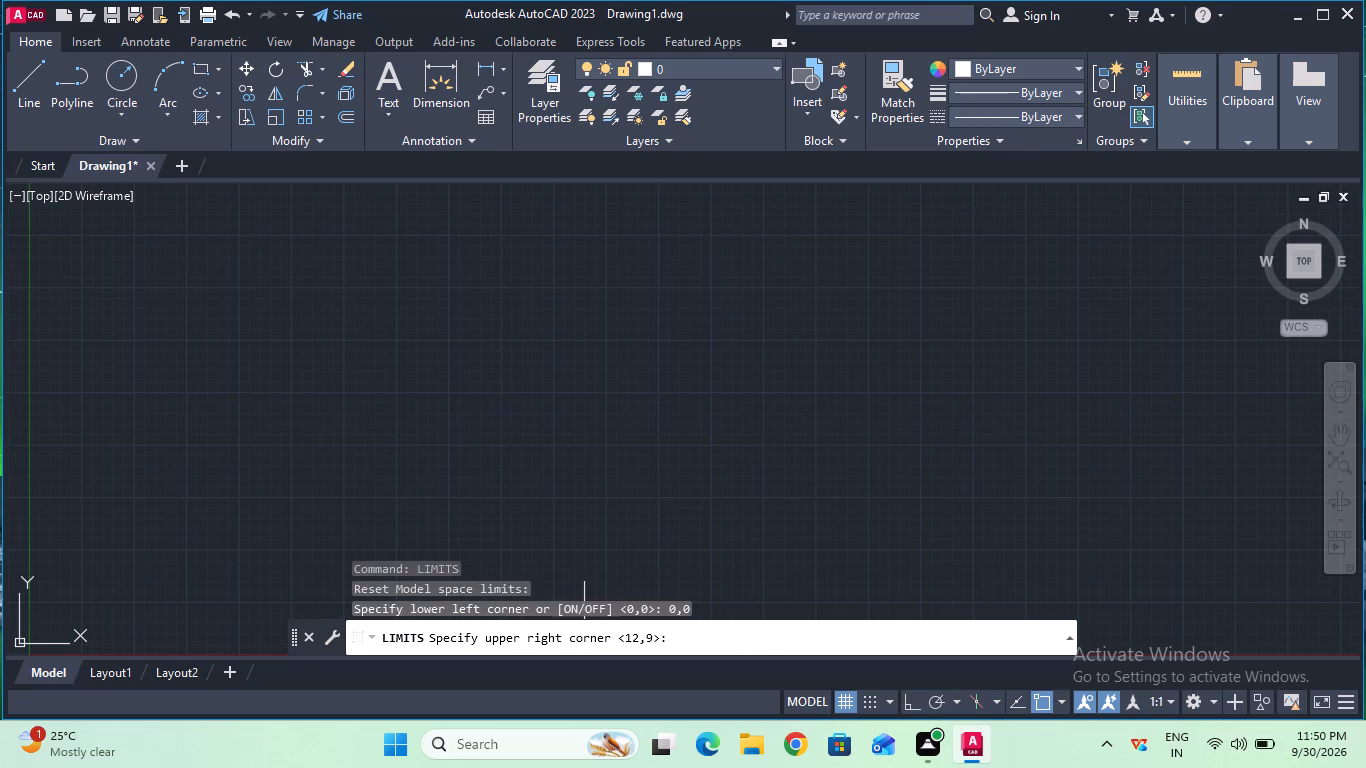
type("100")
type(",100")
key("Return")
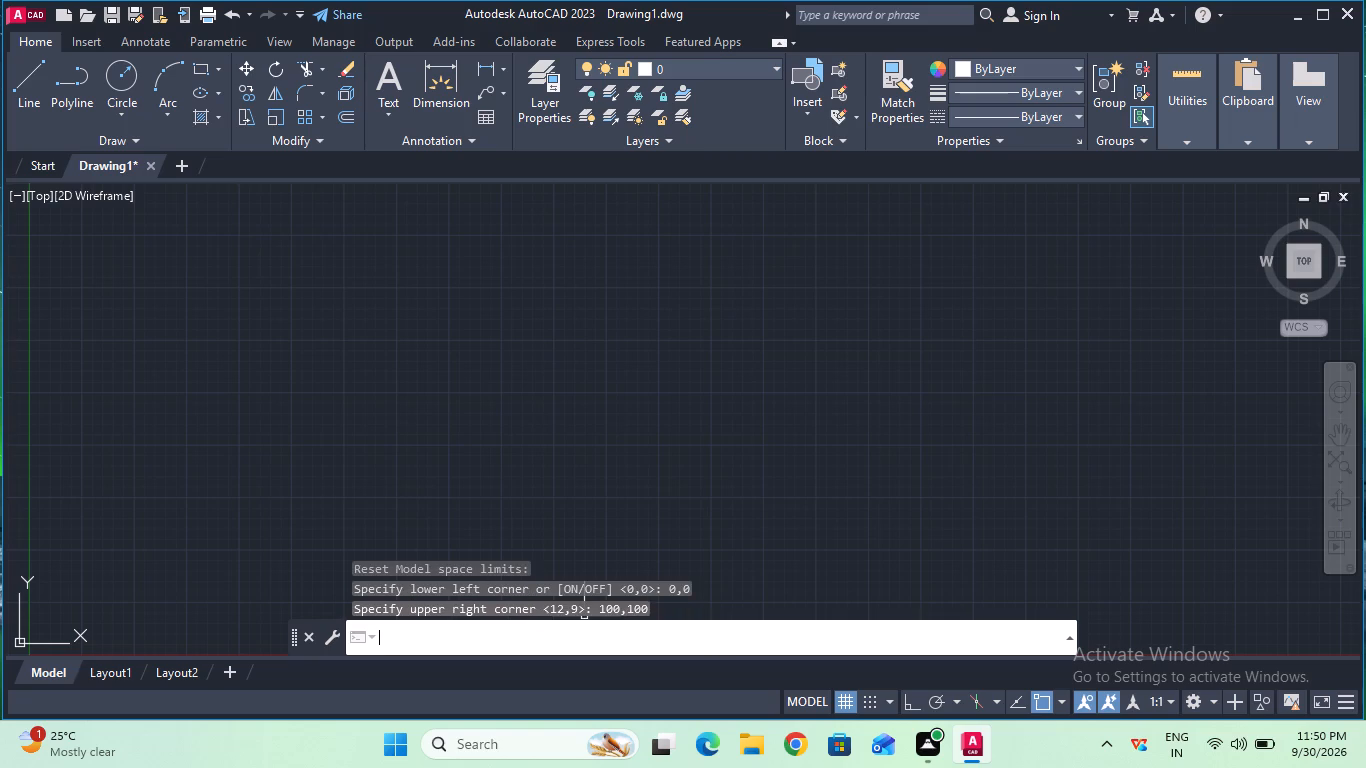
Zoom All to fit the drawing limits in view.
key("z")
key("Return")
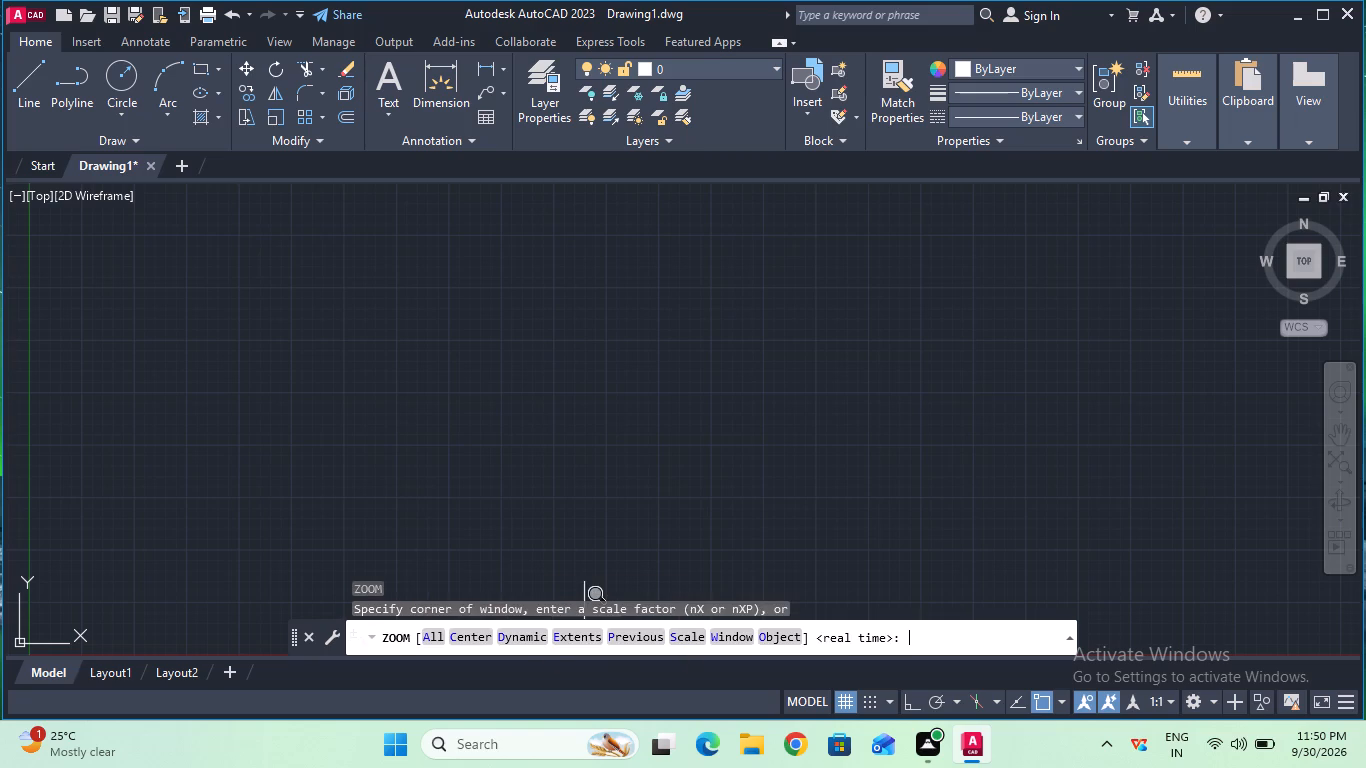
key("a")
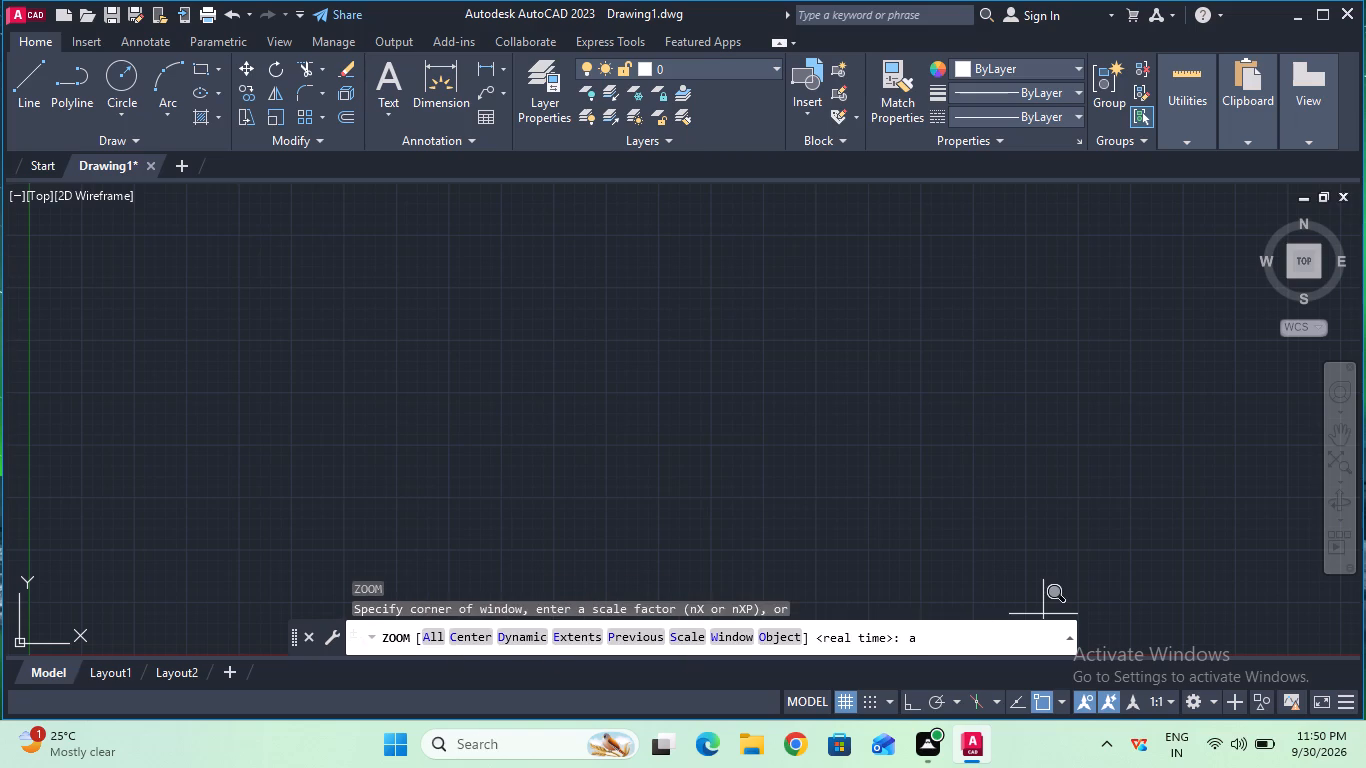
key("Return")
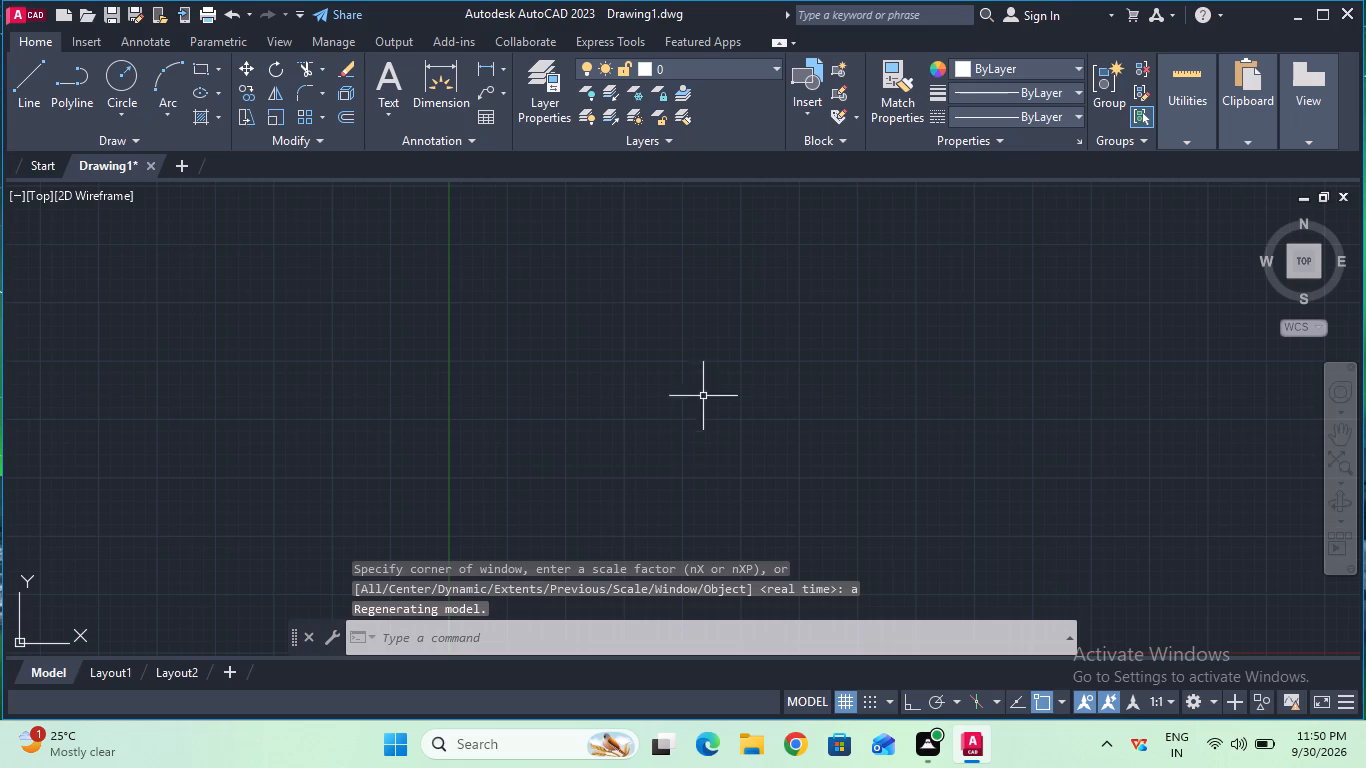
Turn on Ortho mode for orthogonal drawing.
key("F8")
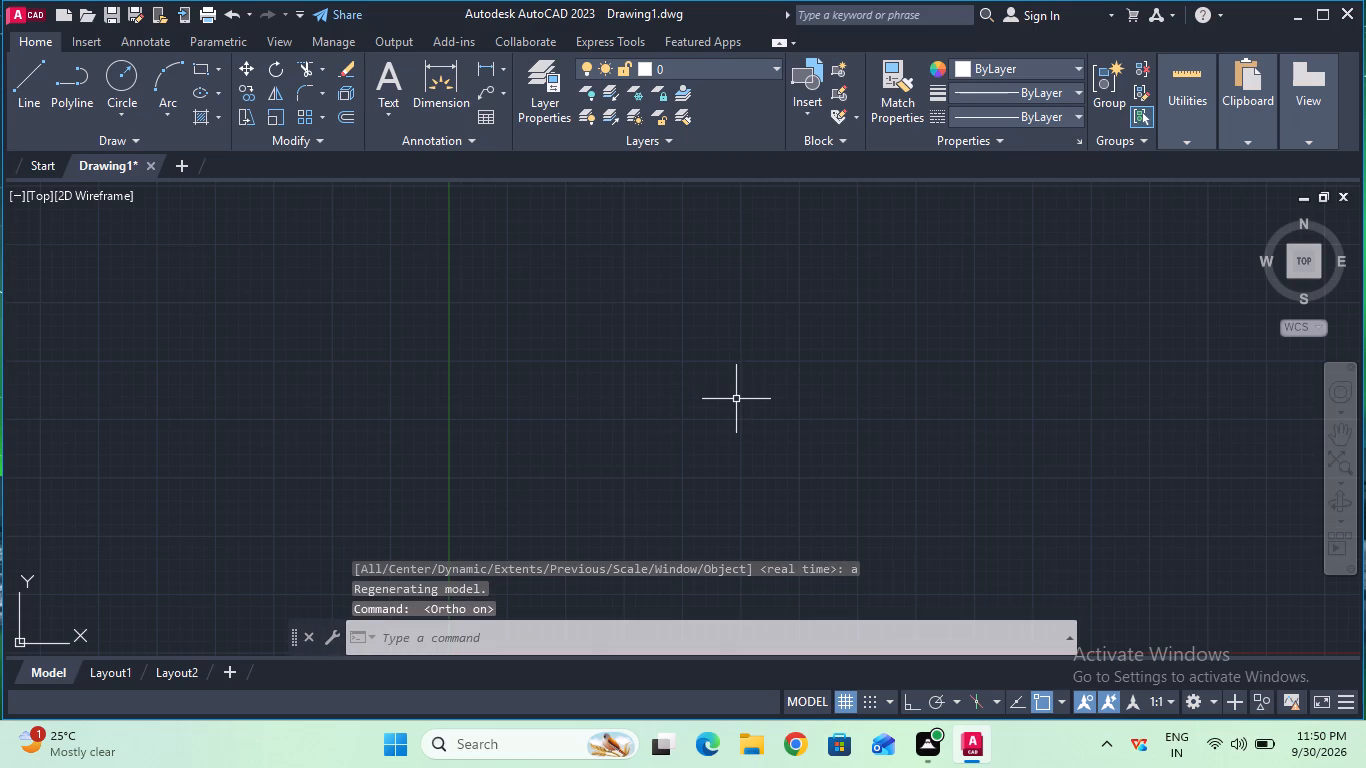
Load the CENTER linetype from acad.lin into the drawing.
left_click(504, 72)
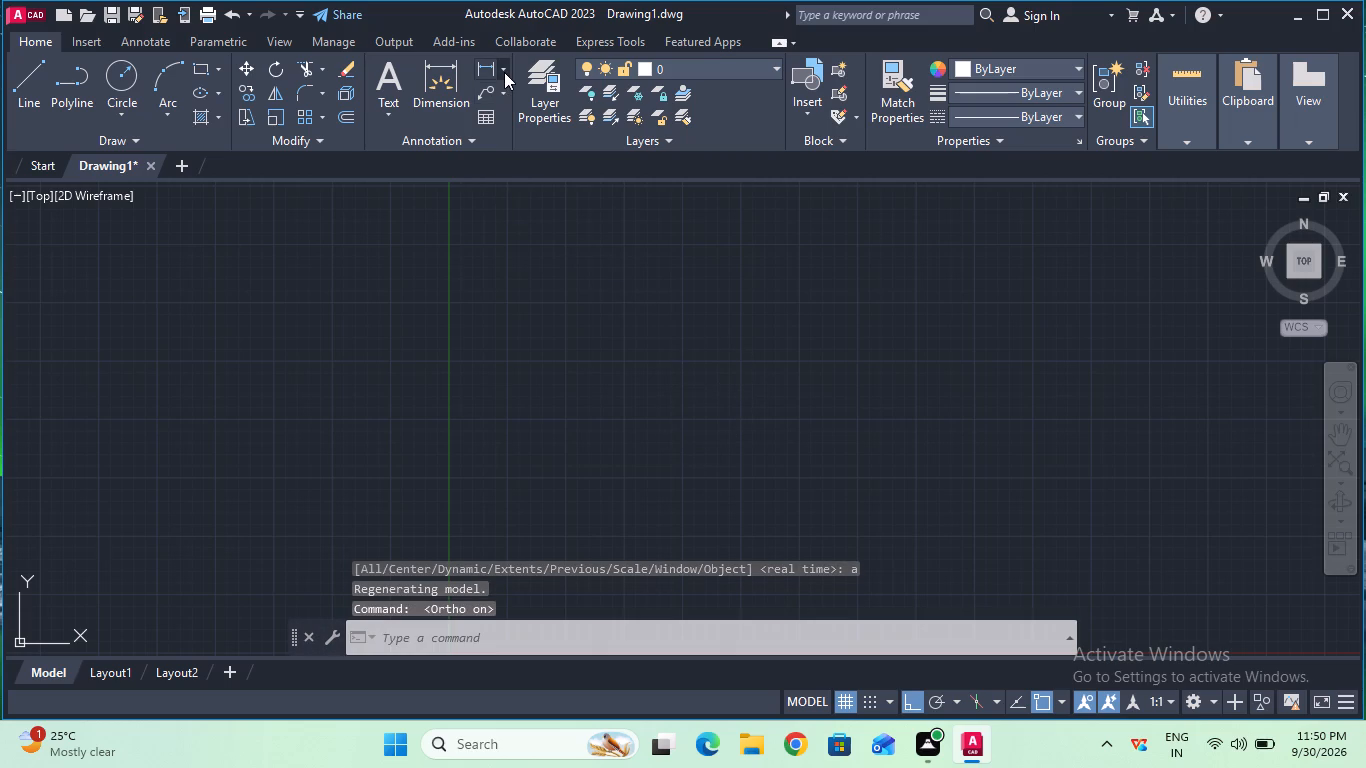
left_click(505, 127)
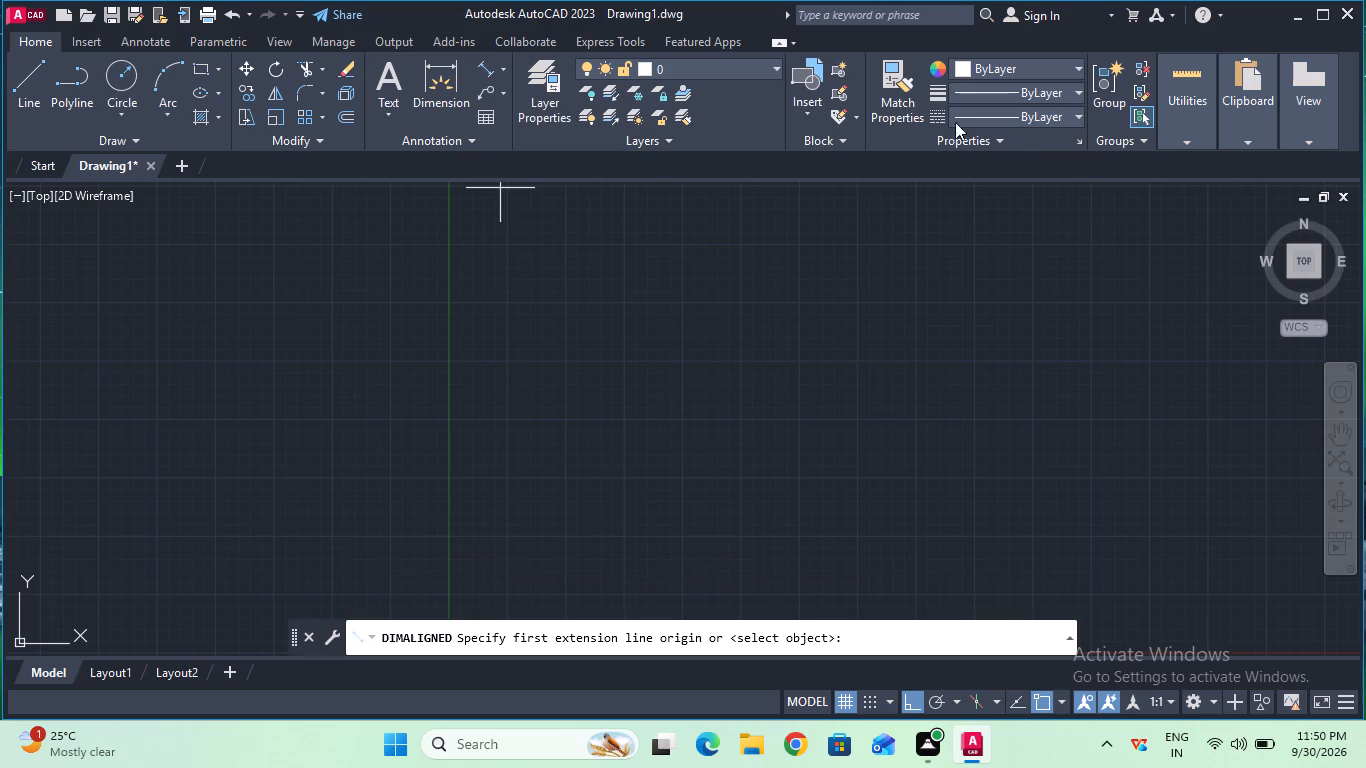
left_click(1039, 115)
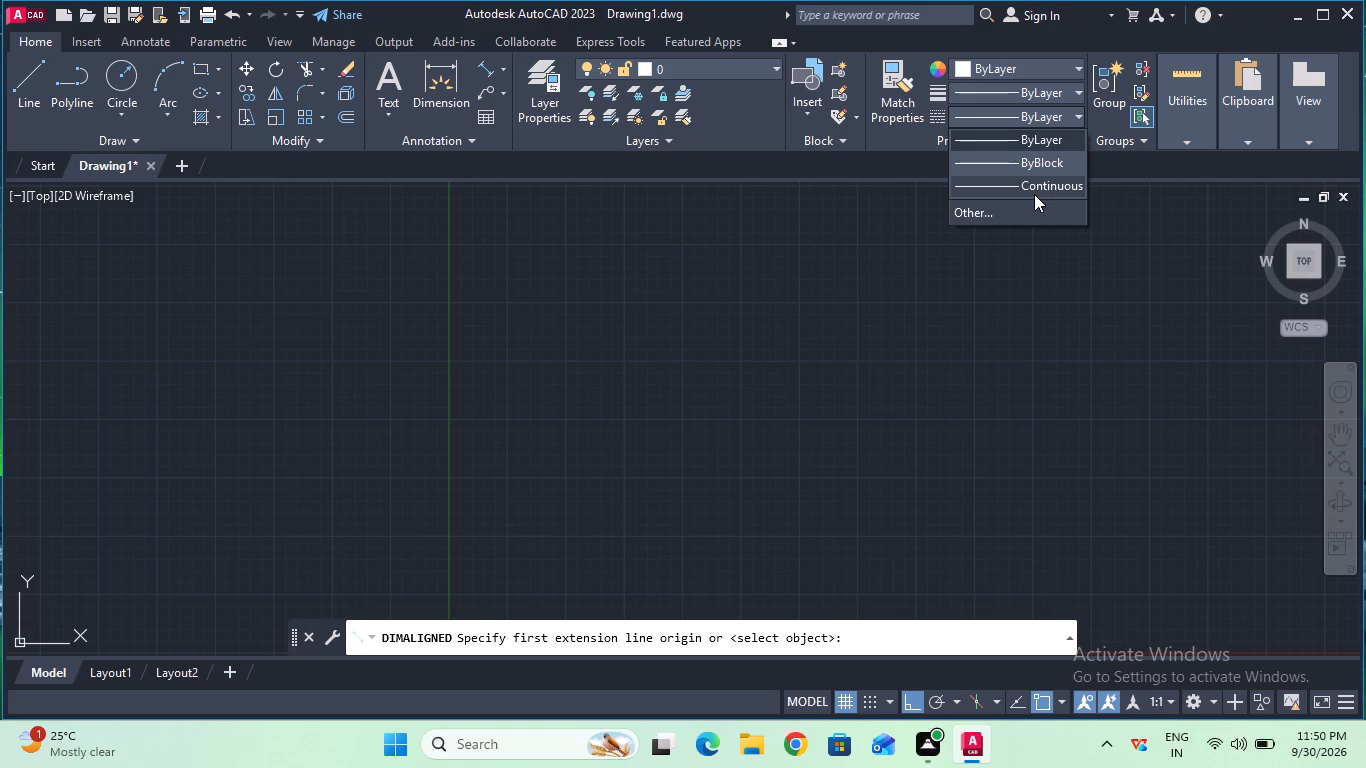
left_click(1037, 206)
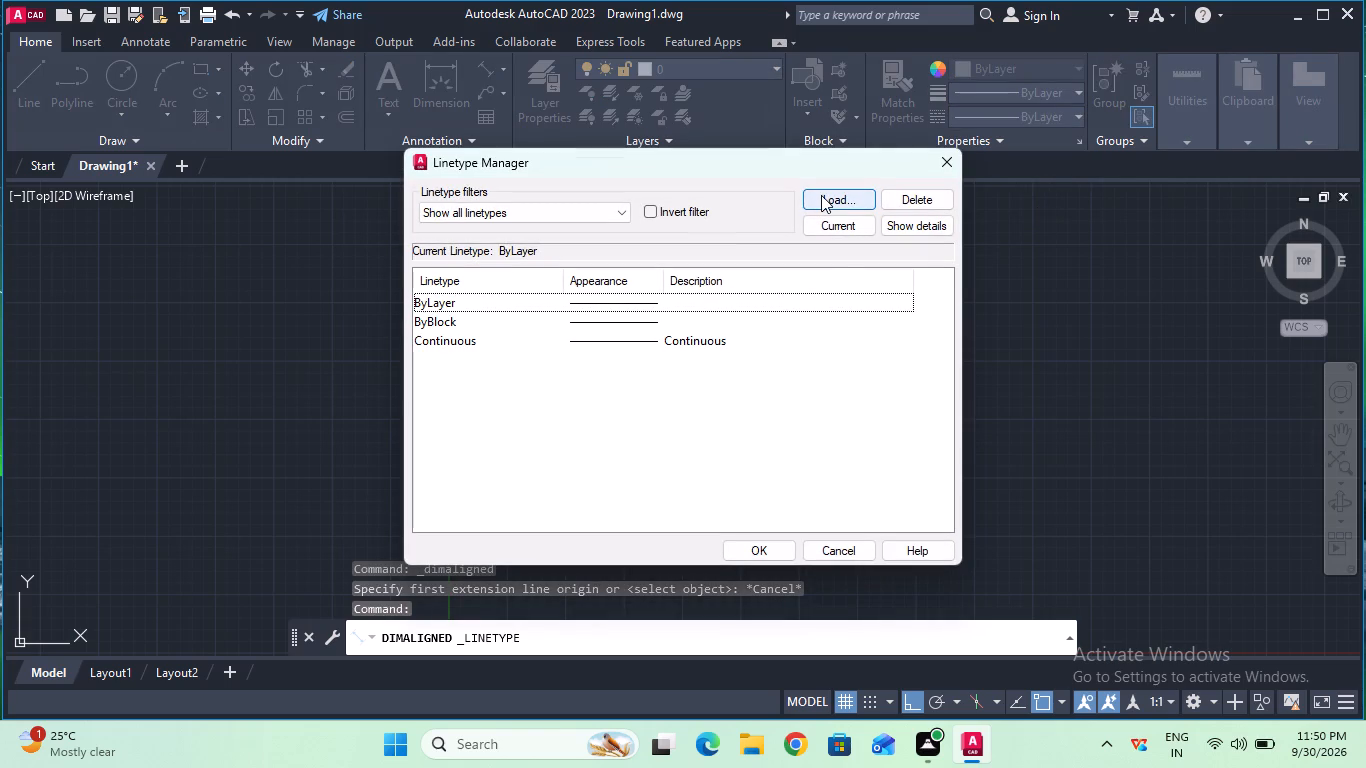
left_click(821, 196)
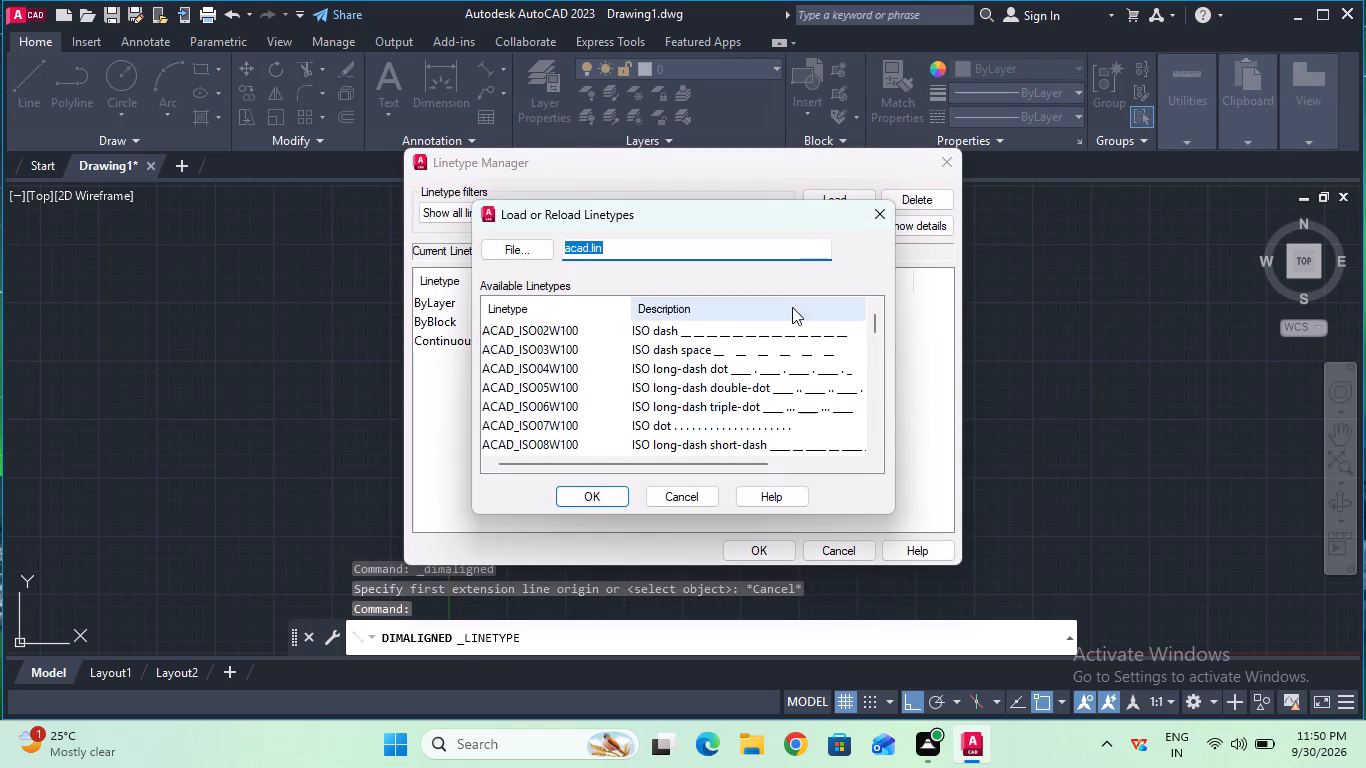
left_click_drag(870, 325, 870, 329)
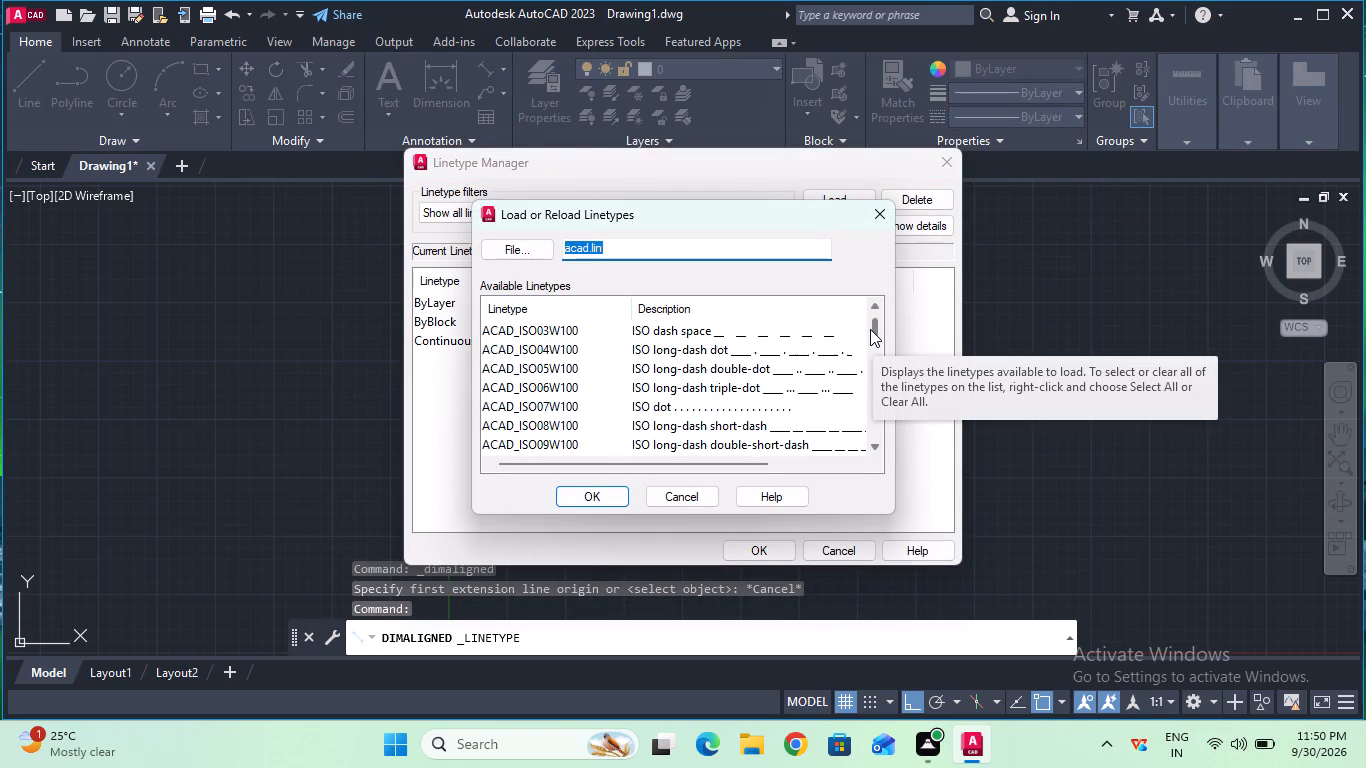
left_click_drag(870, 329, 874, 362)
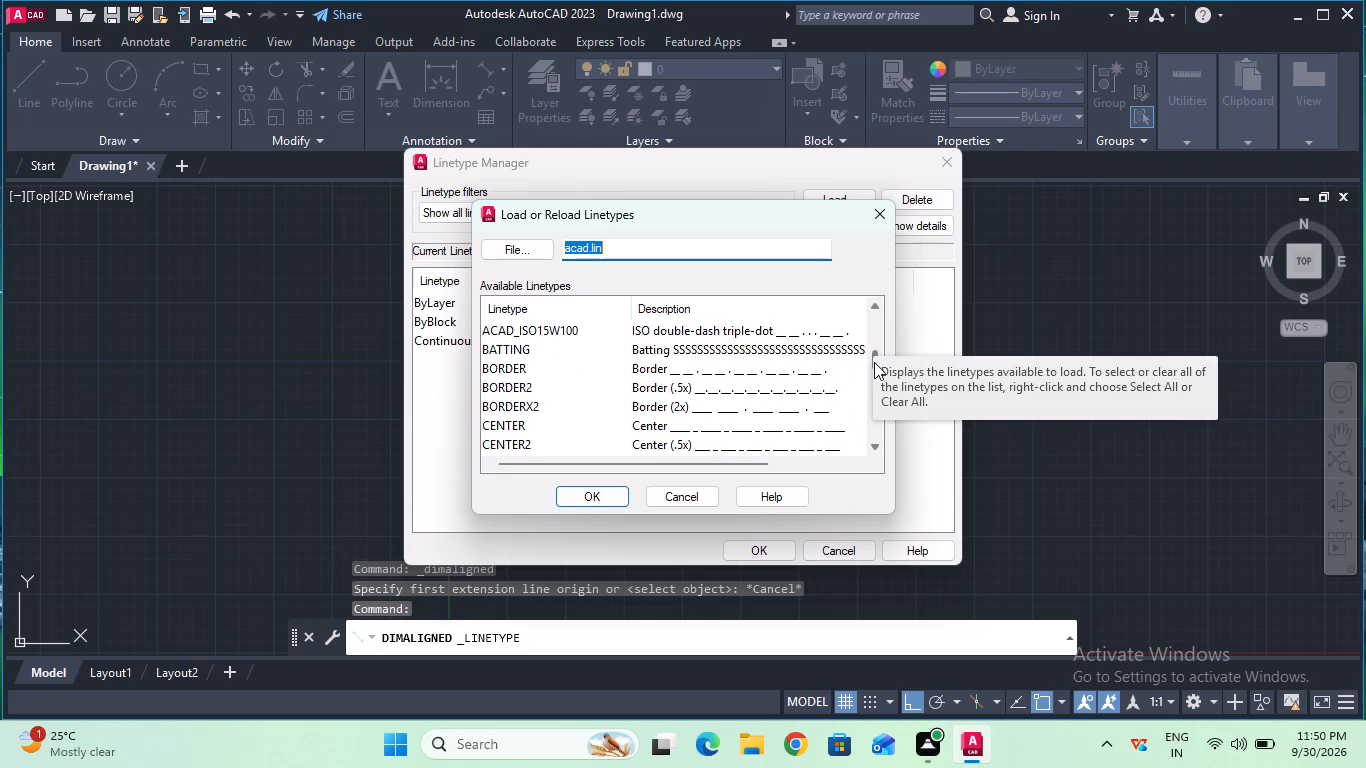
left_click(680, 429)
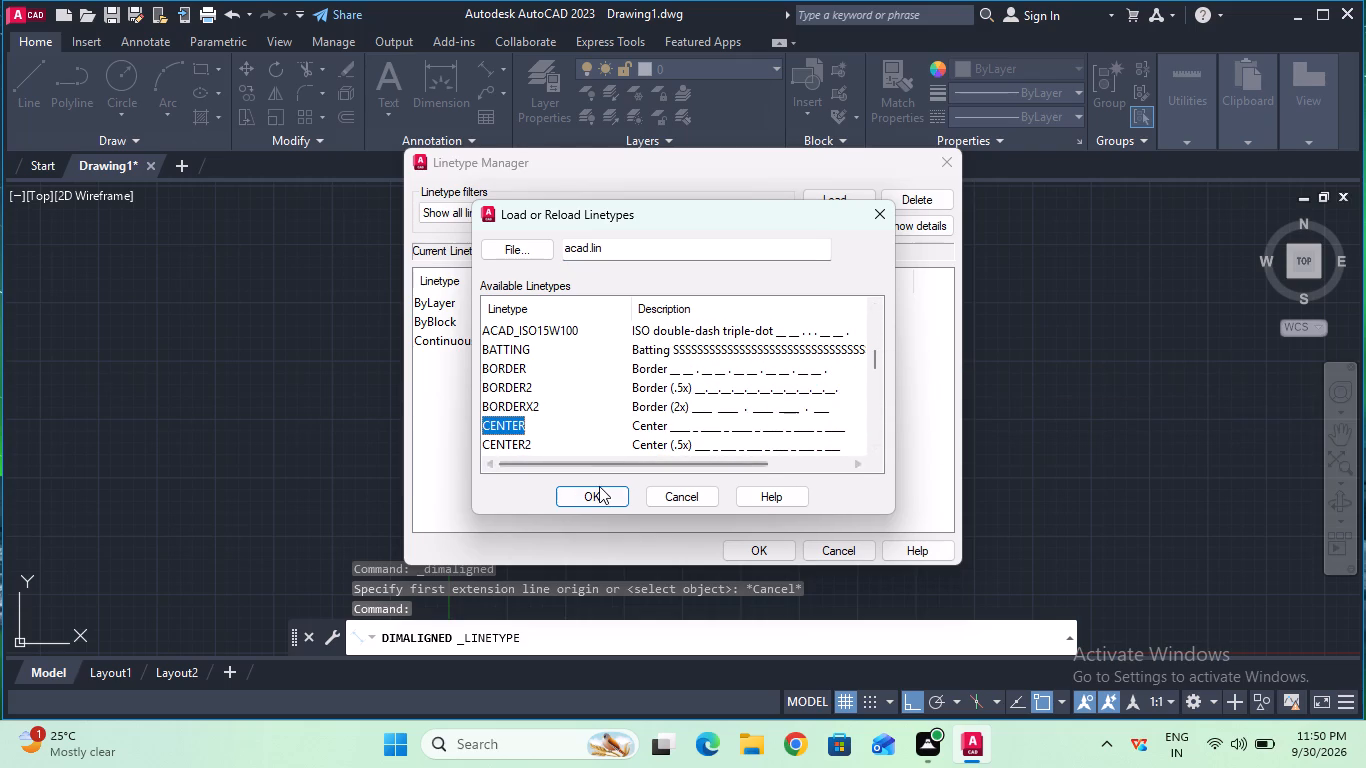
left_click(599, 486)
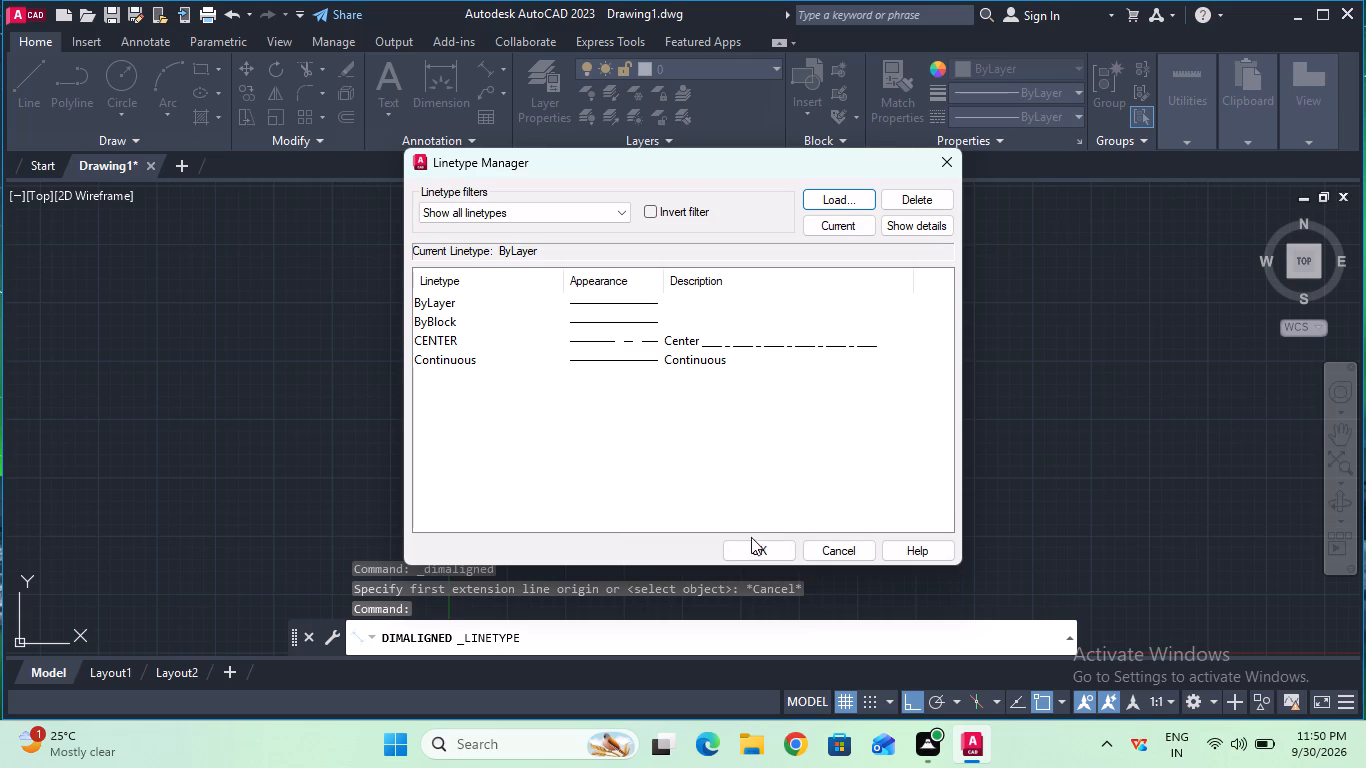
left_click(751, 538)
left_click(753, 551)
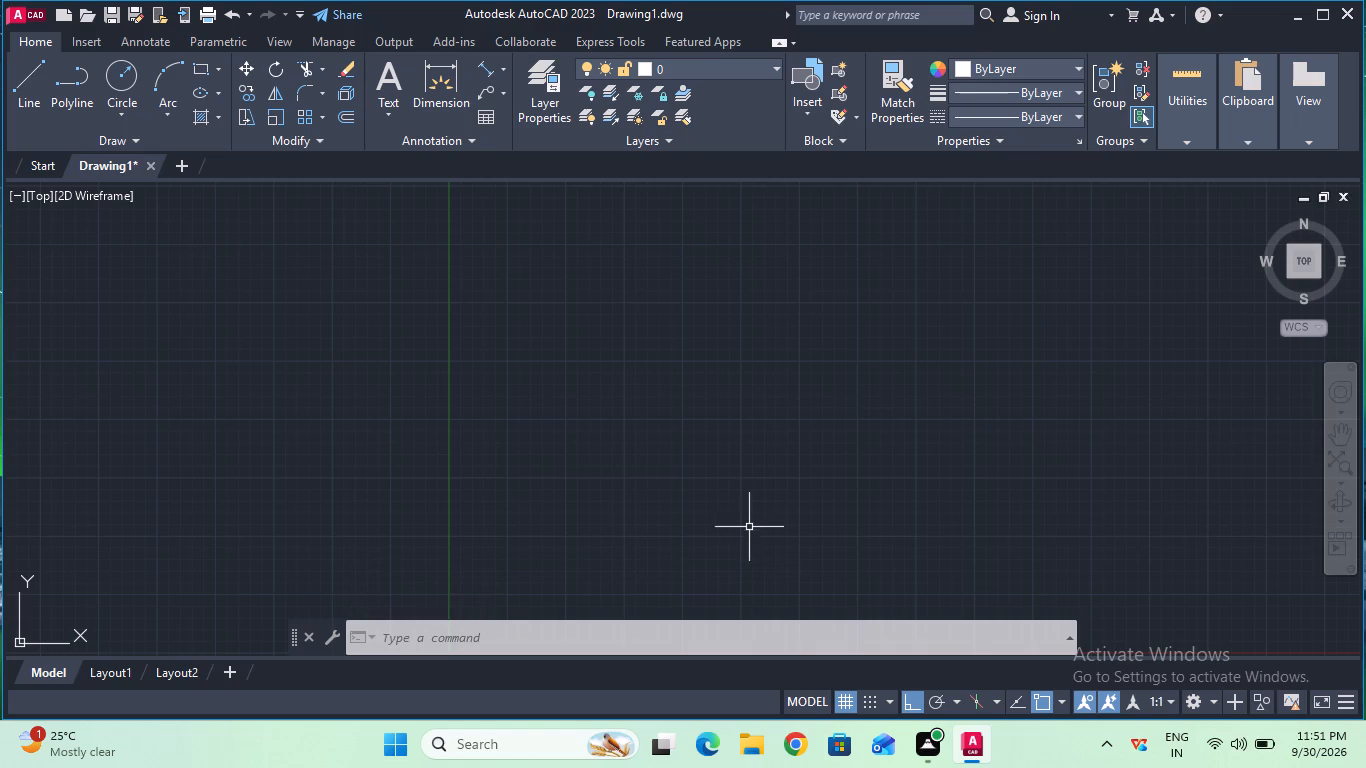
Turn on isometric drafting with the Isoplane Top plane.
left_click(993, 703)
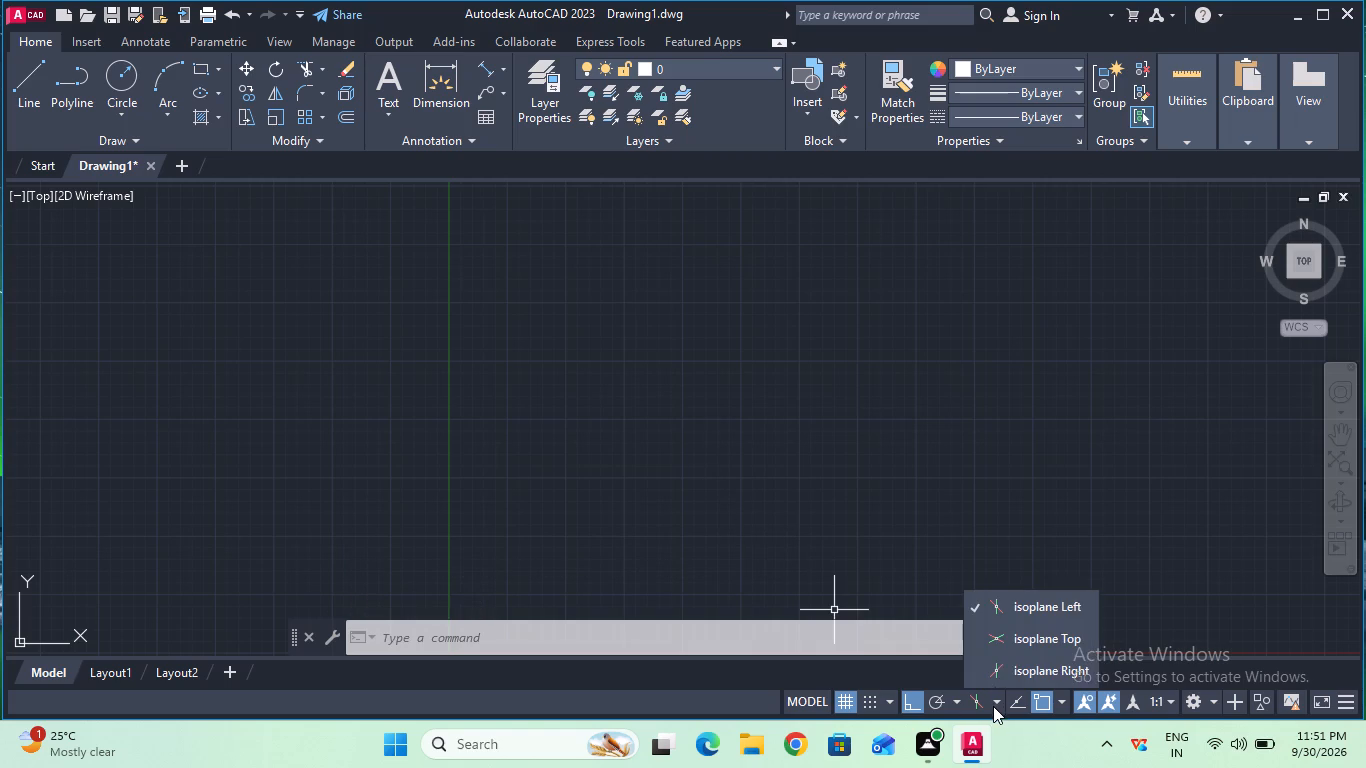
left_click(1012, 644)
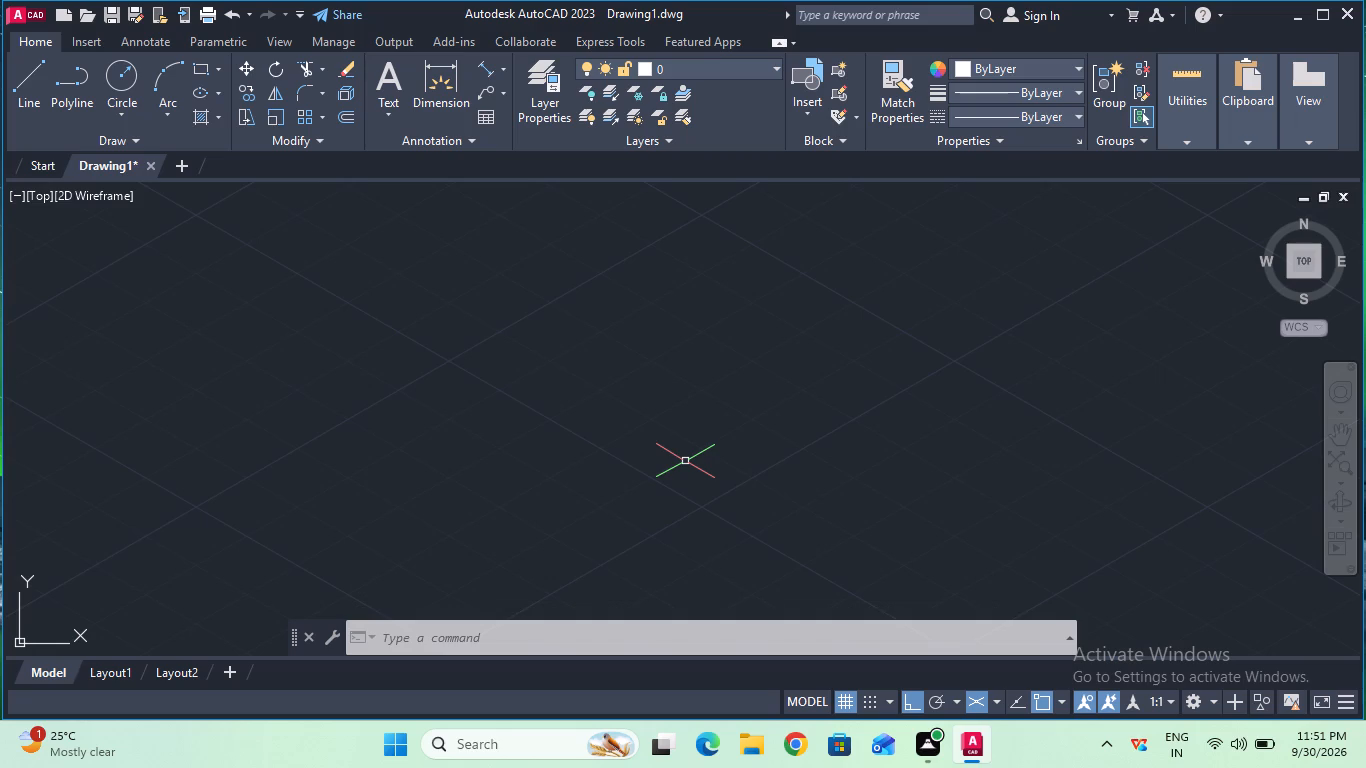
Draw two connected base lines on the top isoplane: 70 mm at 330° and 50 mm at 30°.
left_click(40, 99)
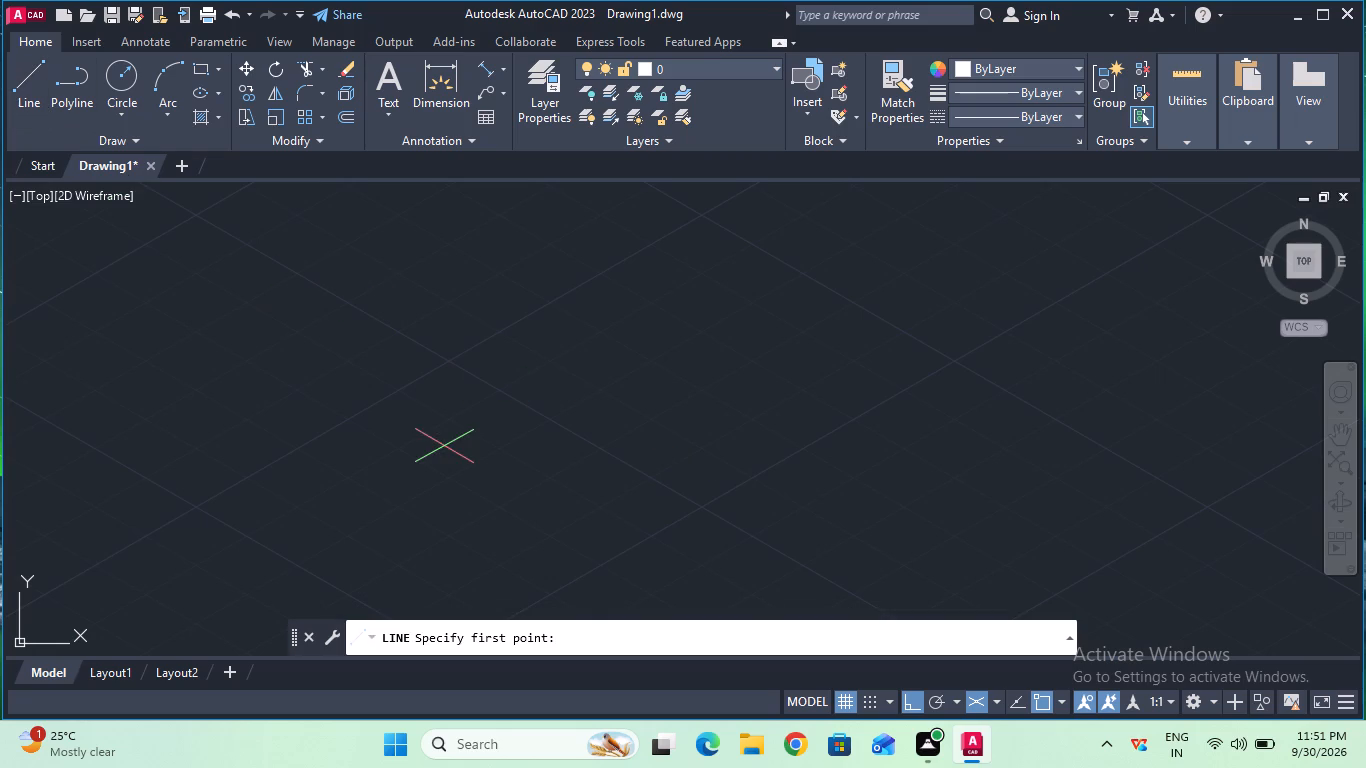
left_click(448, 361)
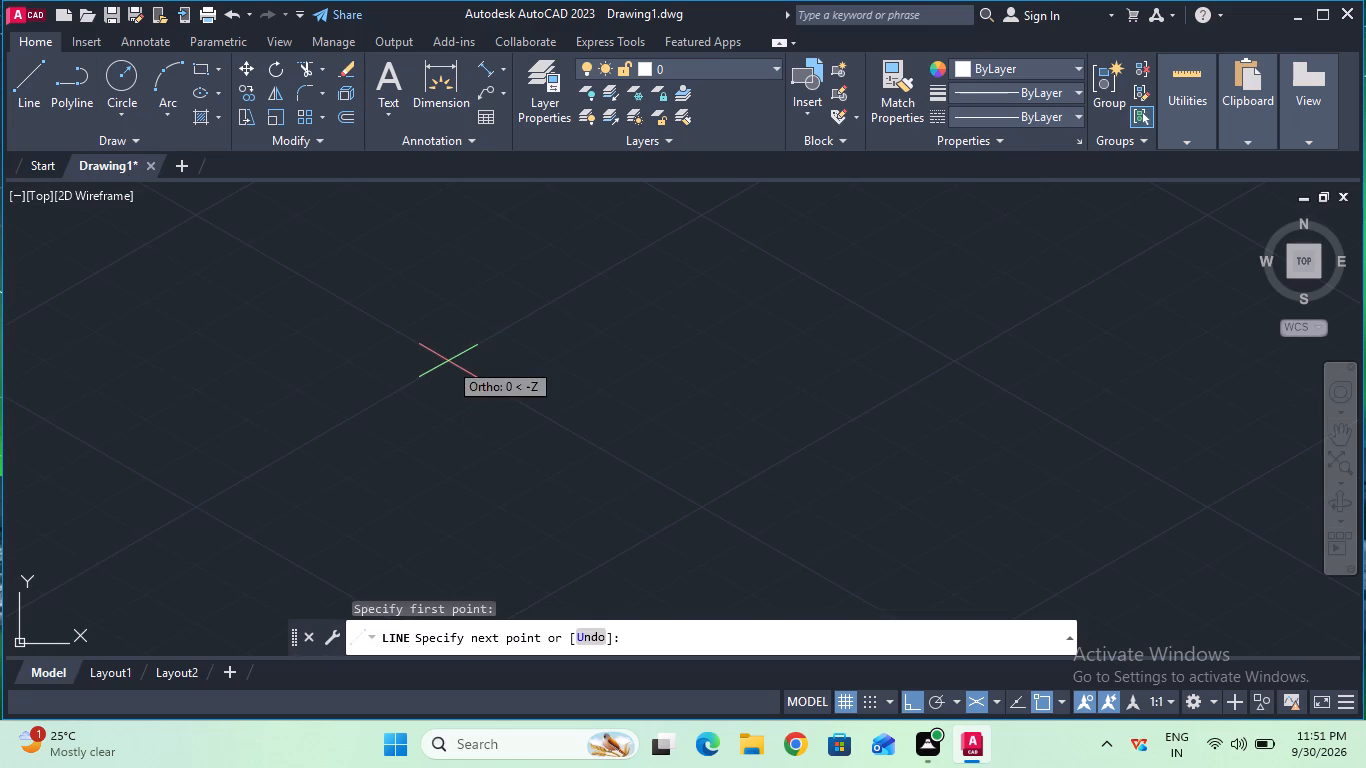
type("70")
key("Return")
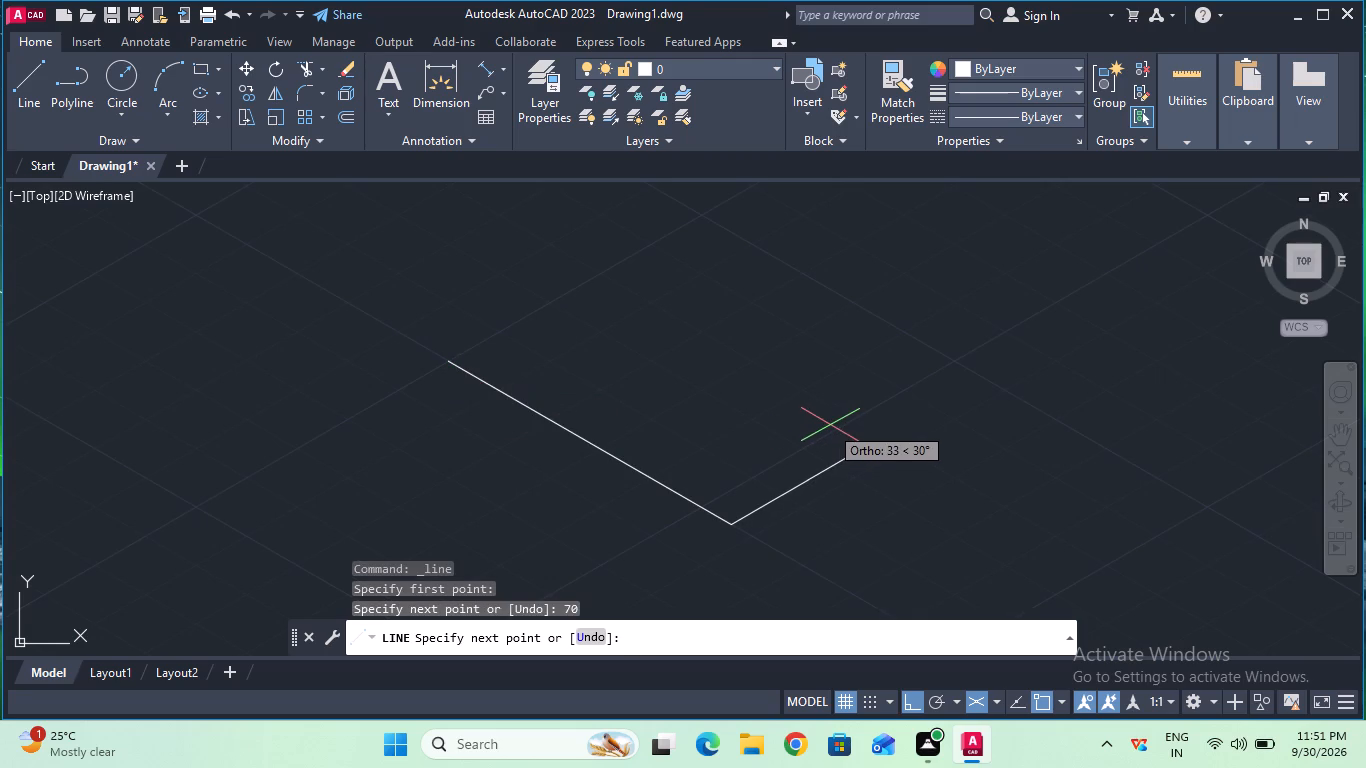
type("50")
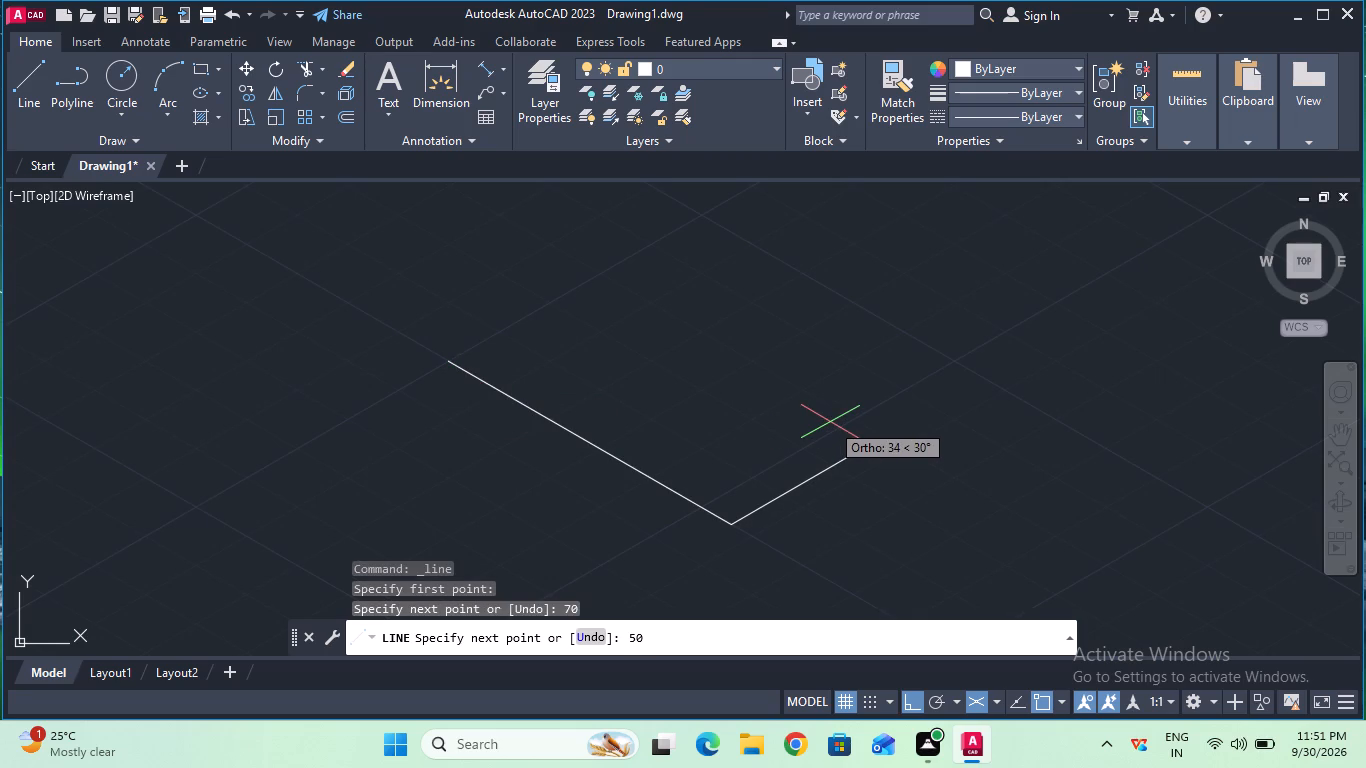
key("Return")
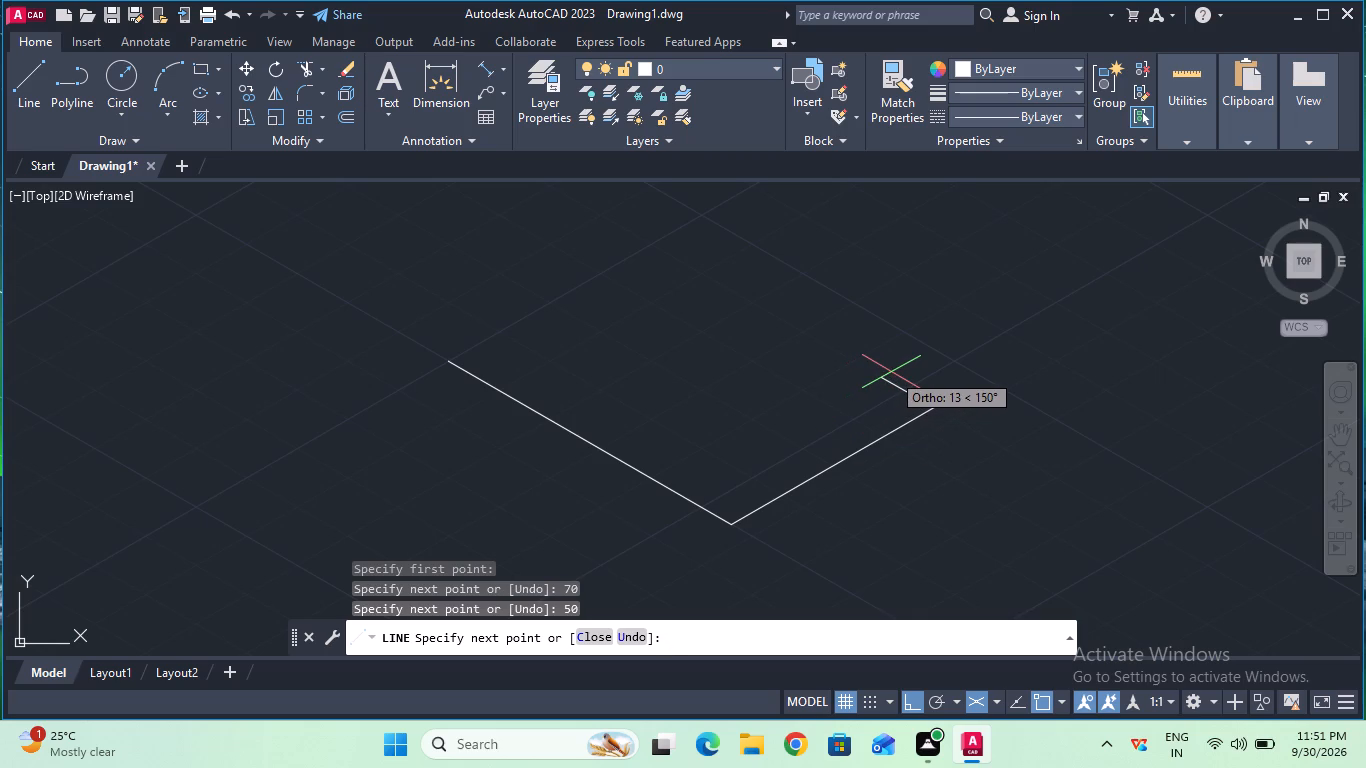
On Isoplane Right, continue the lines into a notched end face: 20 up, 16 back, 11 down, 18 back, 11 up, 16 back, down to the base corner.
key("F5")
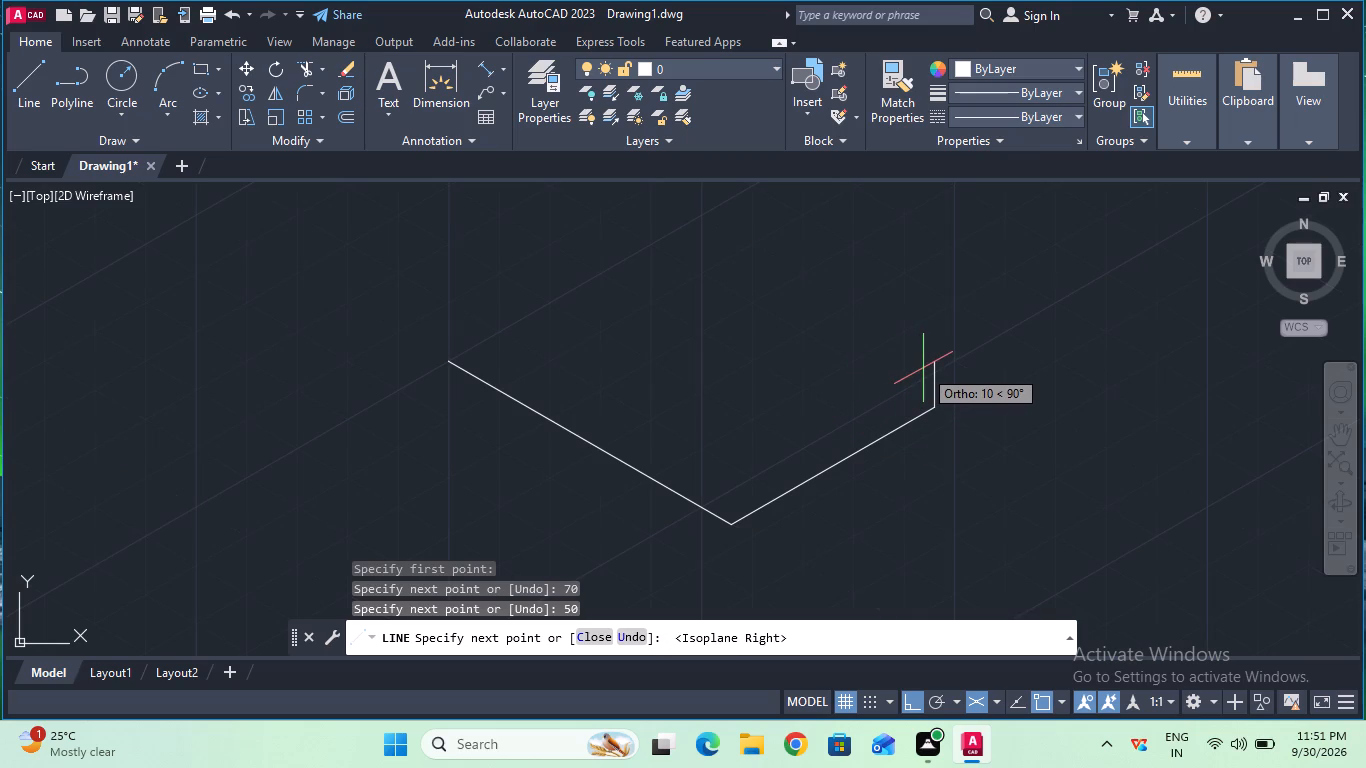
type("20")
key("Return")
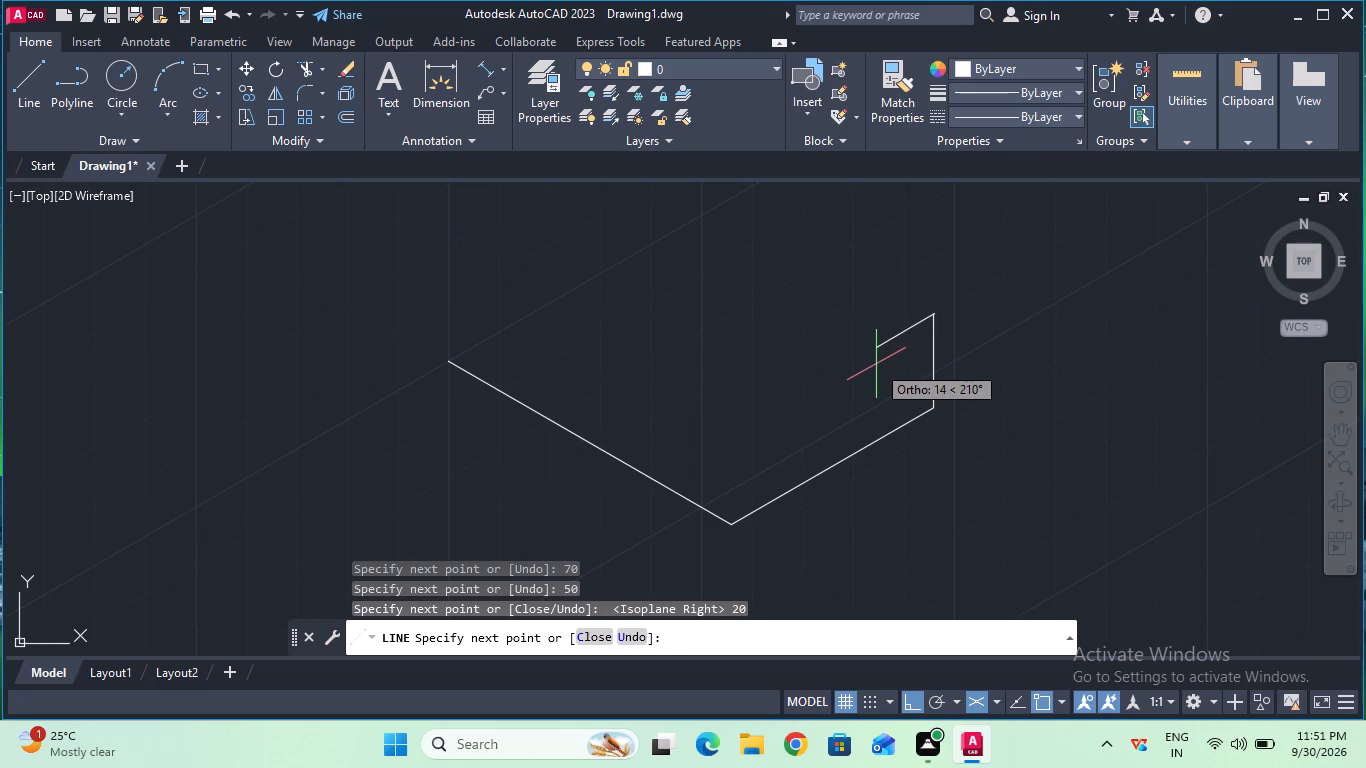
type("16")
key("Return")
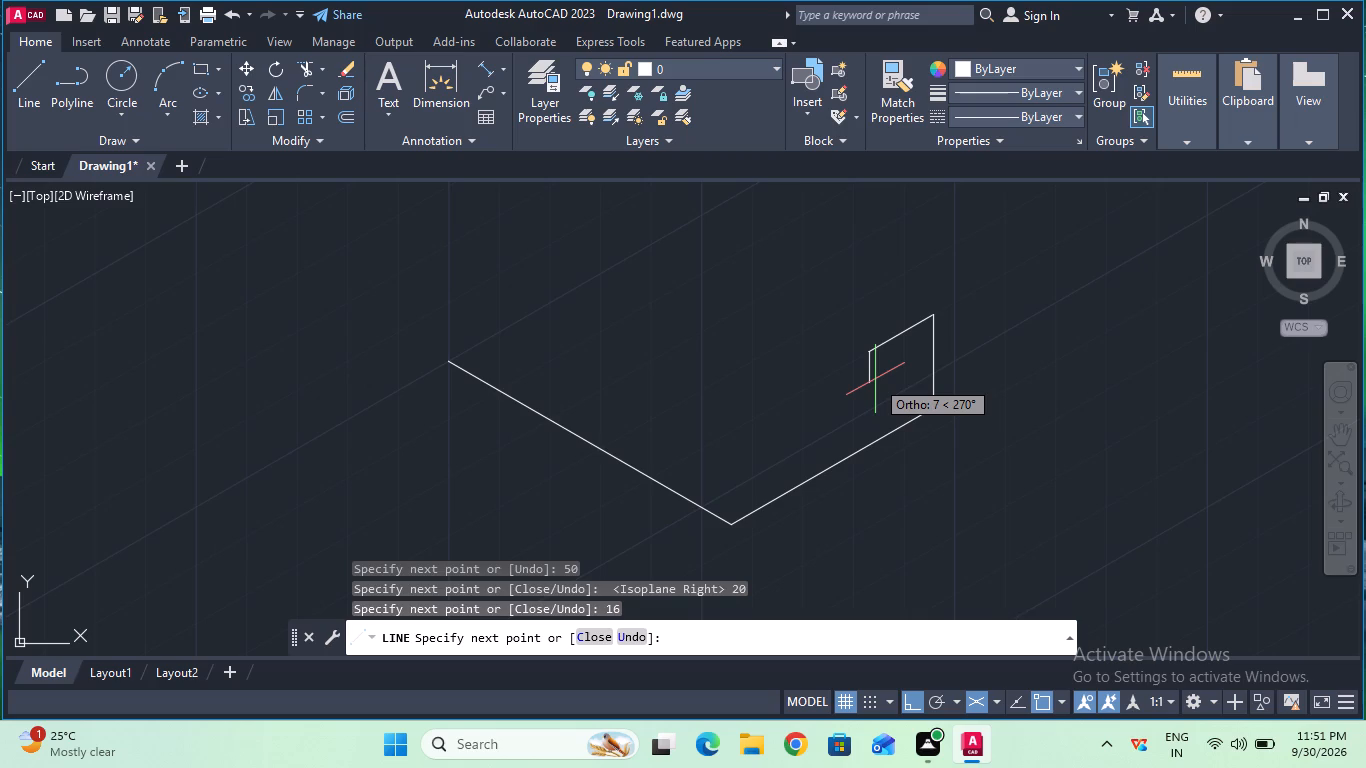
type("11")
key("Return")
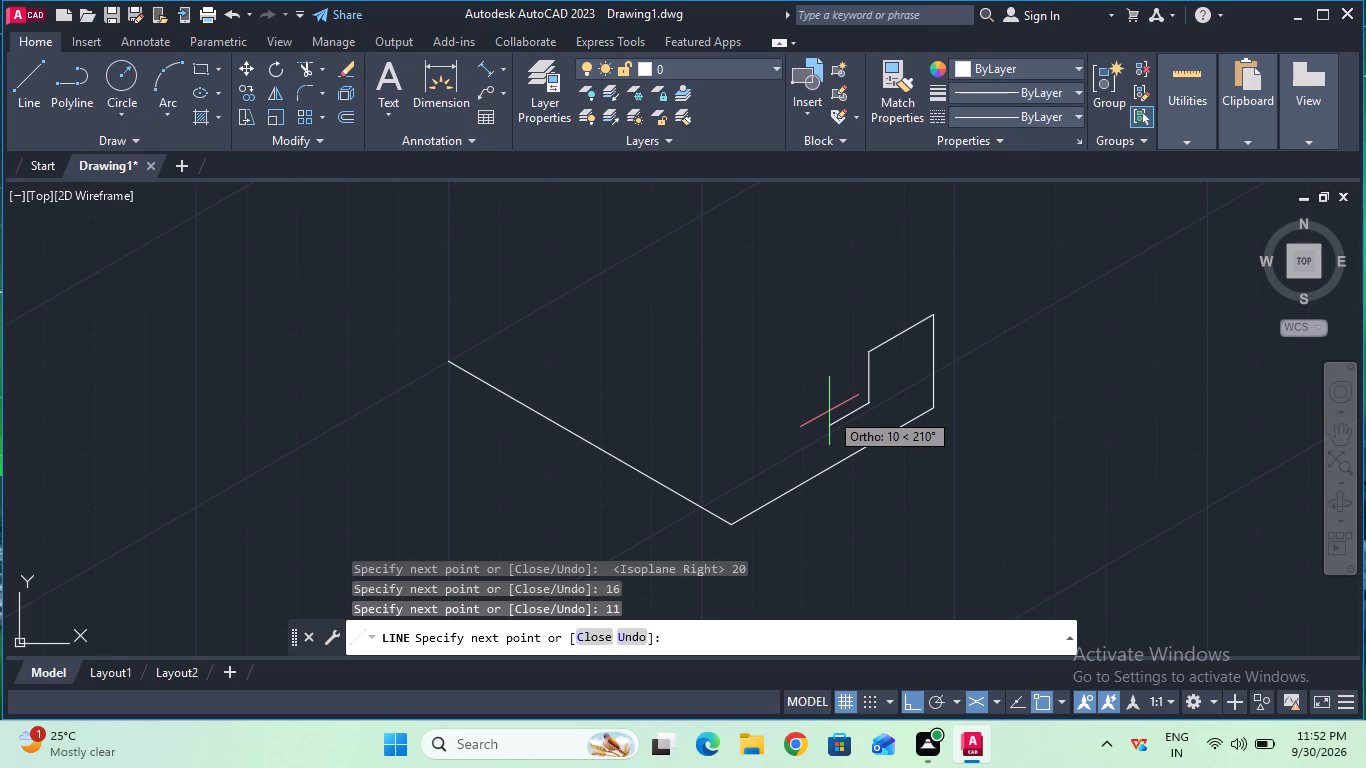
key("1")
key("8")
key("Return")
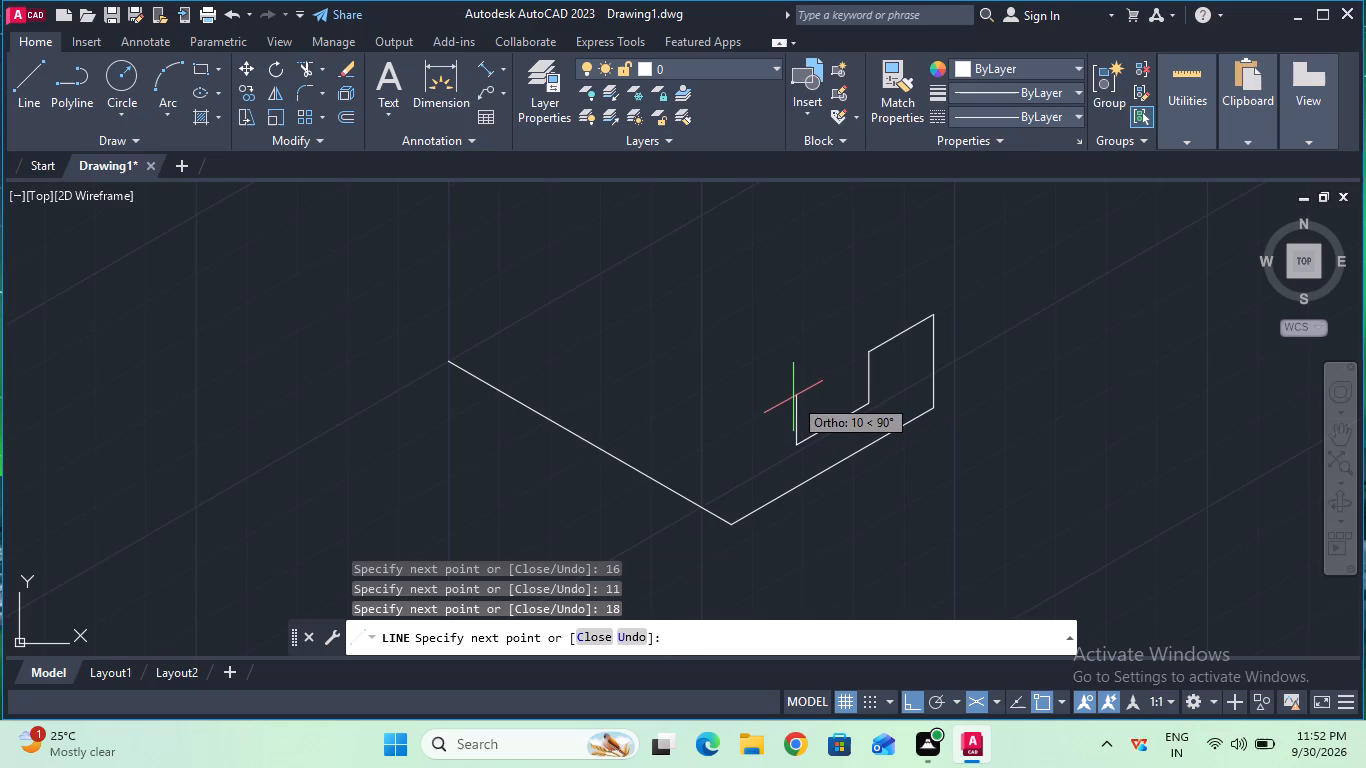
type("11")
key("Return")
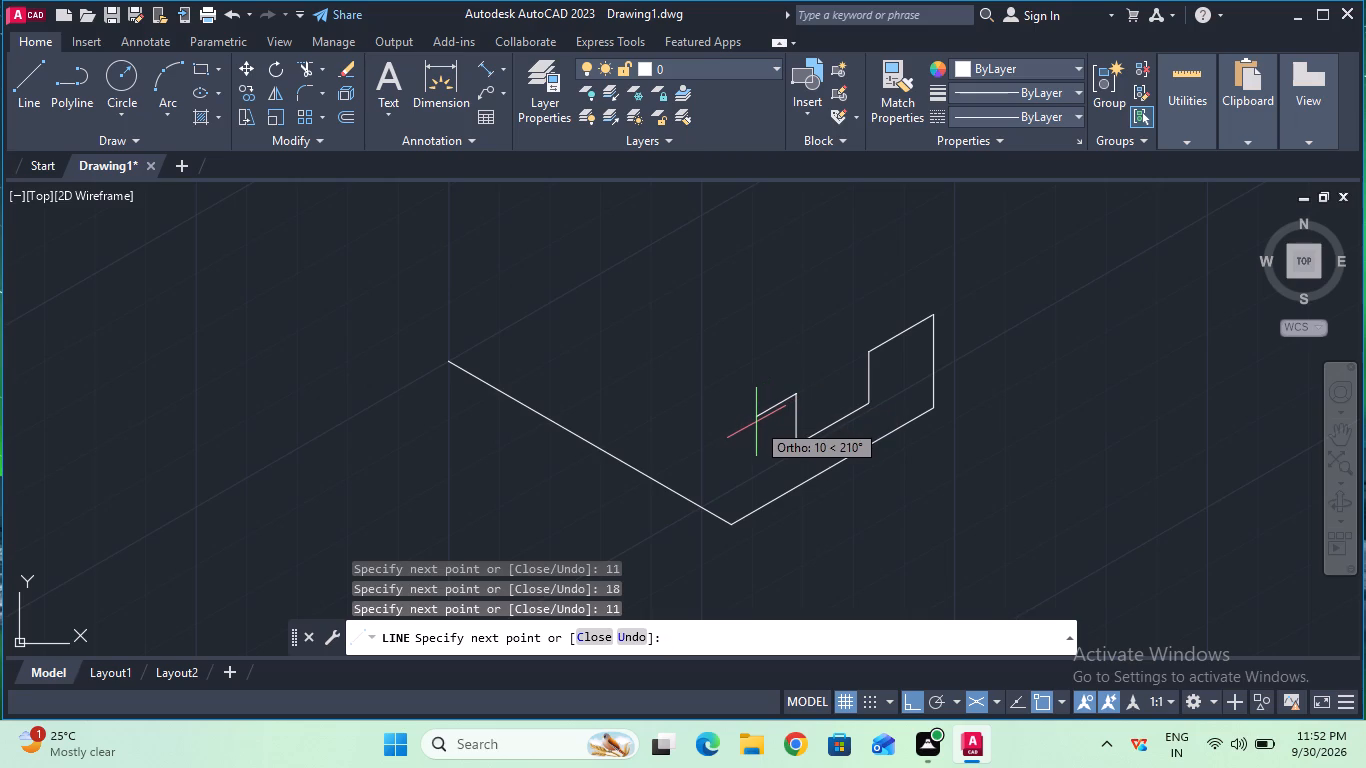
type("16")
key("Return")
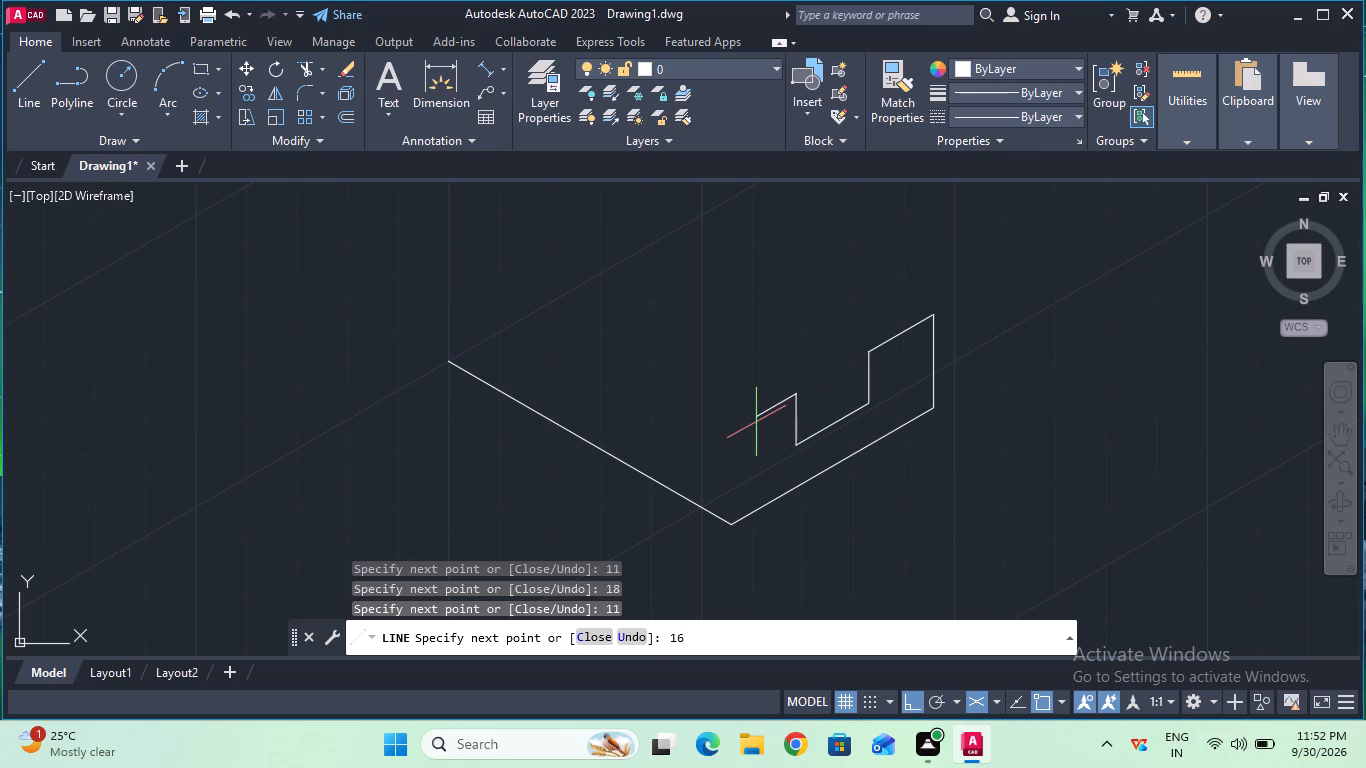
left_click(733, 523)
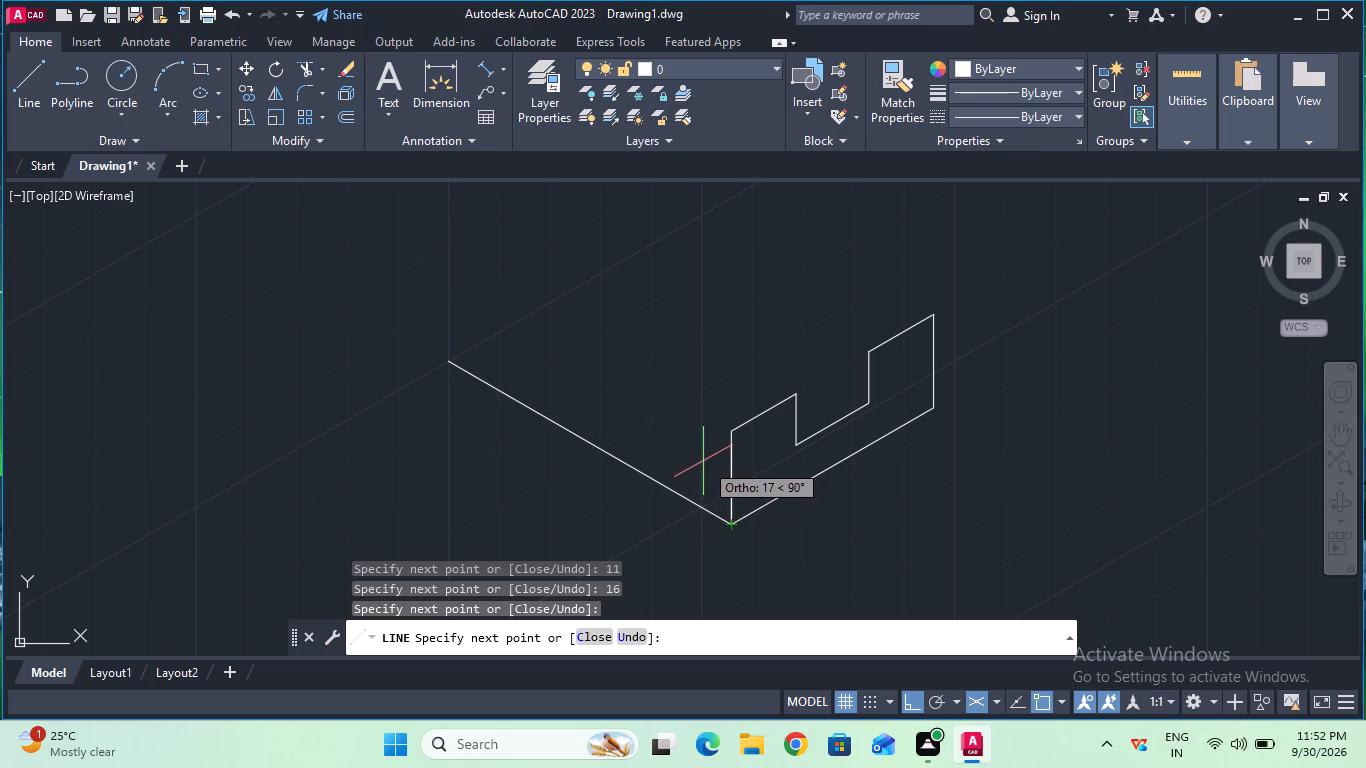
key("Escape")
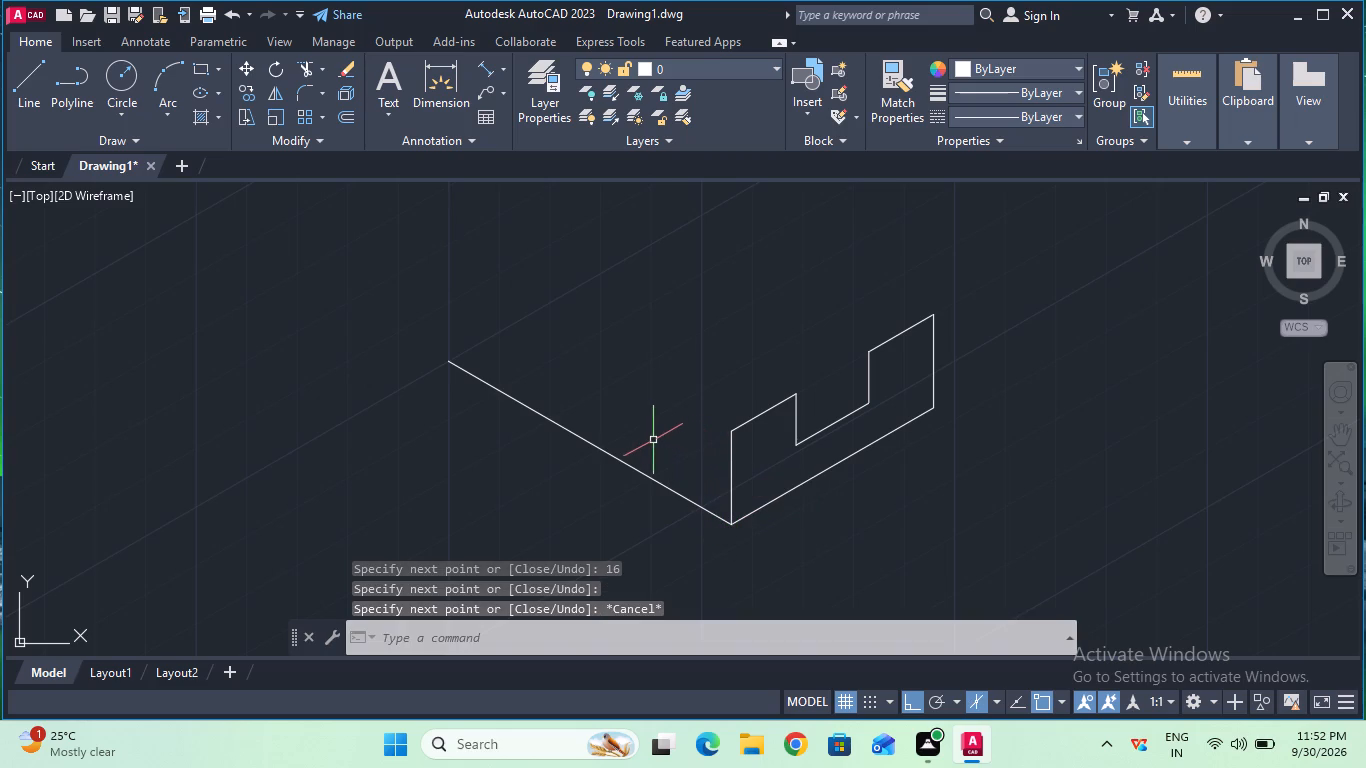
Draw the front block's top face from its upper front corner: 20 at 150° on Isoplane Left, 16 at 30° on Isoplane Top, ending at the notch corner.
scroll(652, 440, "down", 2, "ctrl")
scroll(652, 440, "up", 1, "ctrl")
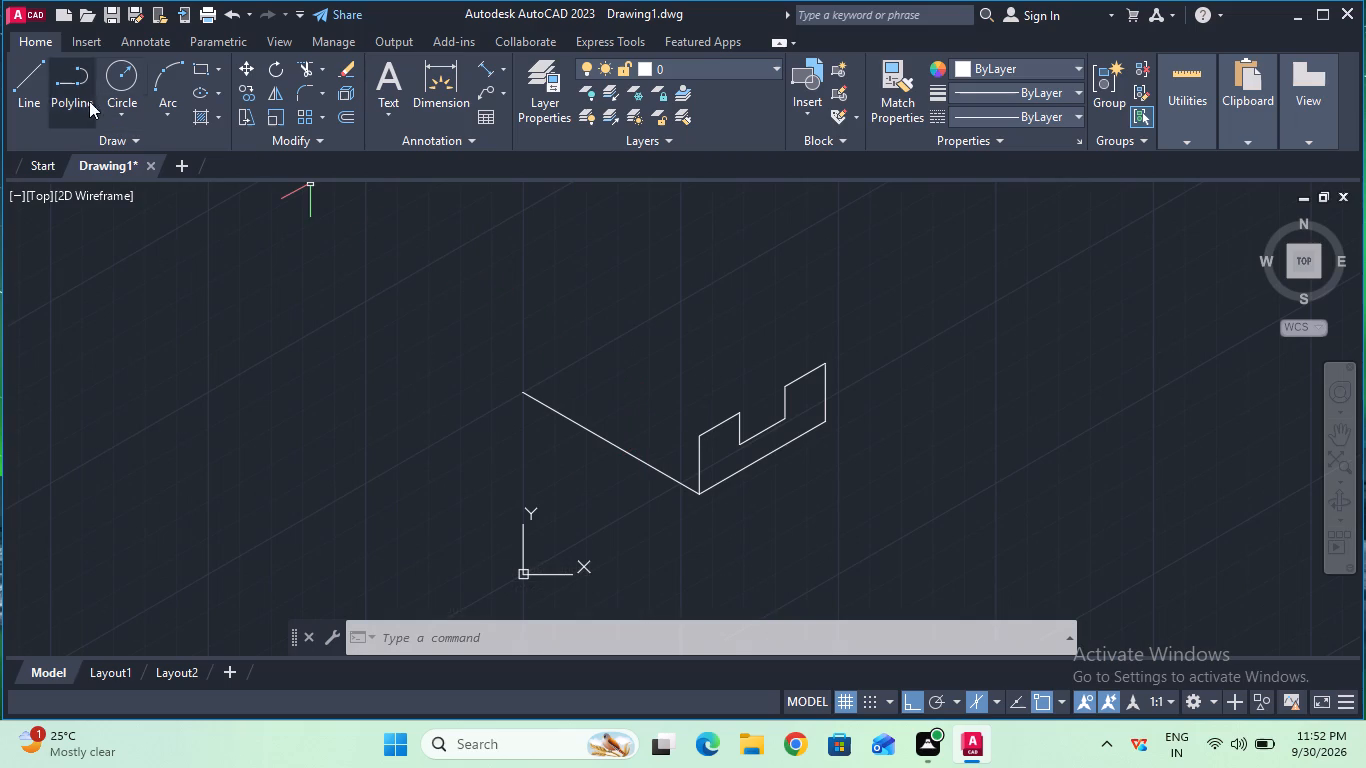
left_click(47, 87)
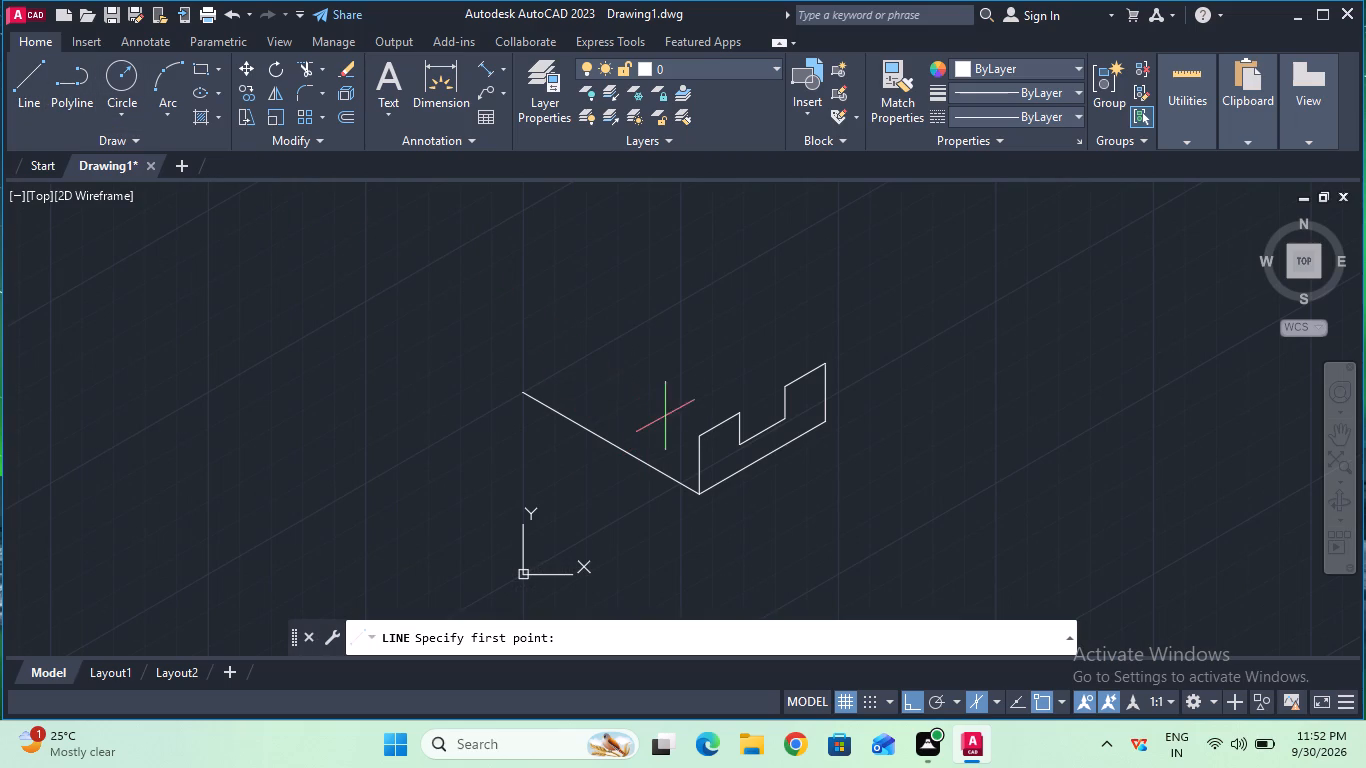
left_click(695, 436)
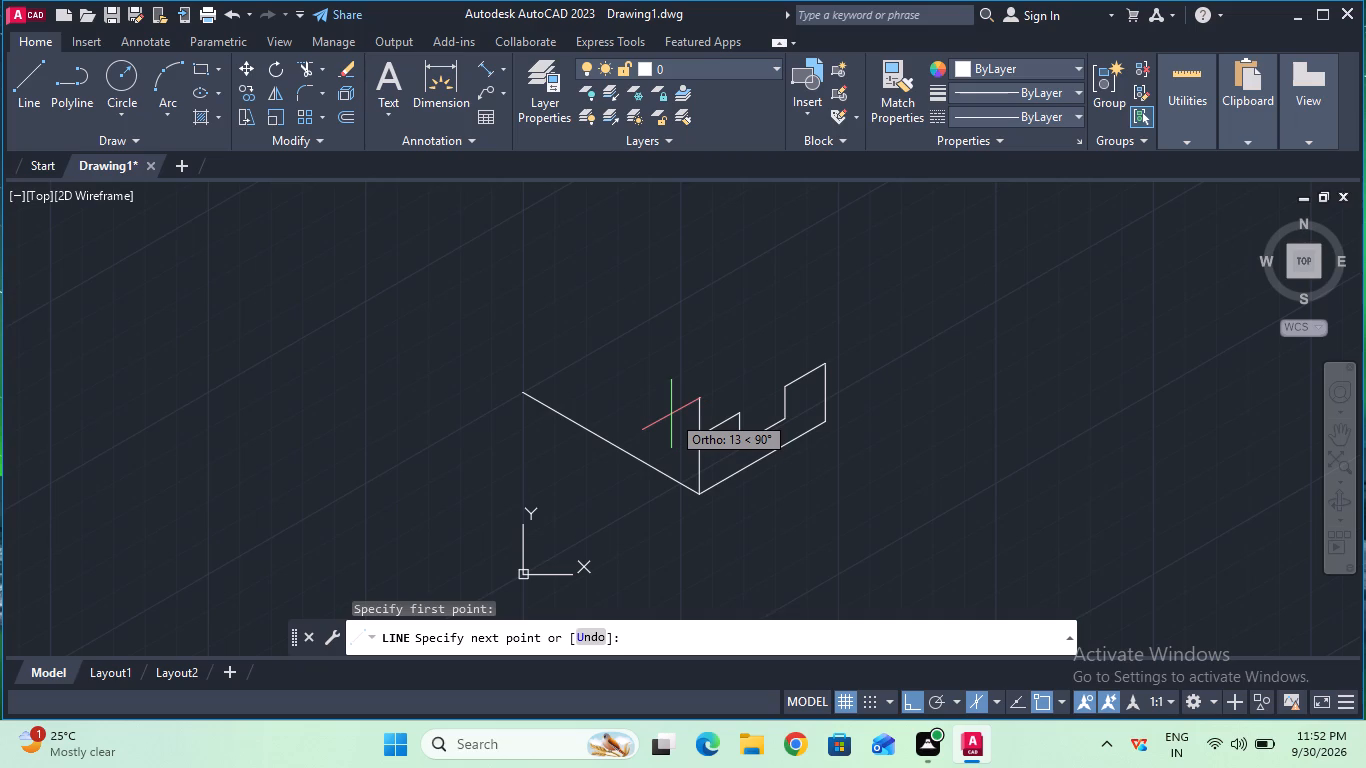
key("F5")
type("20")
key("Return")
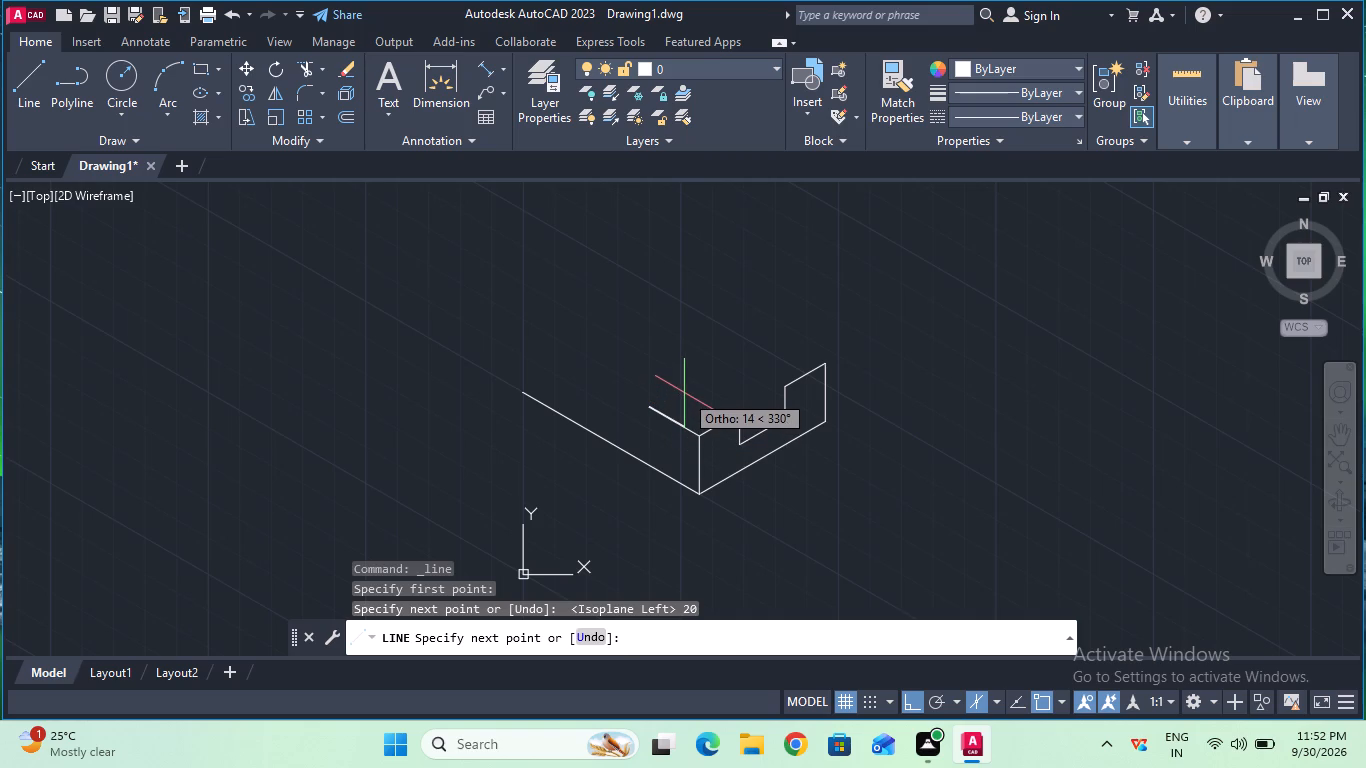
key("F5")
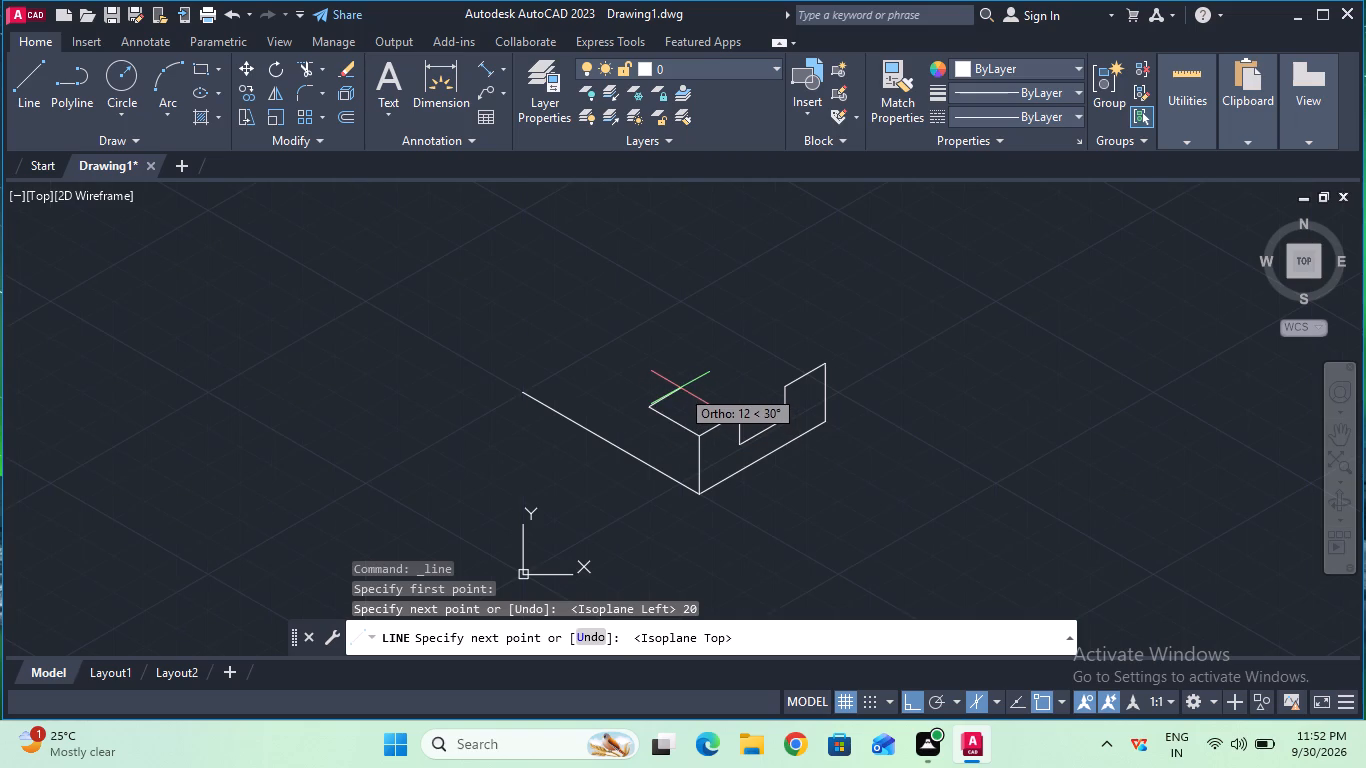
type("16")
key("Return")
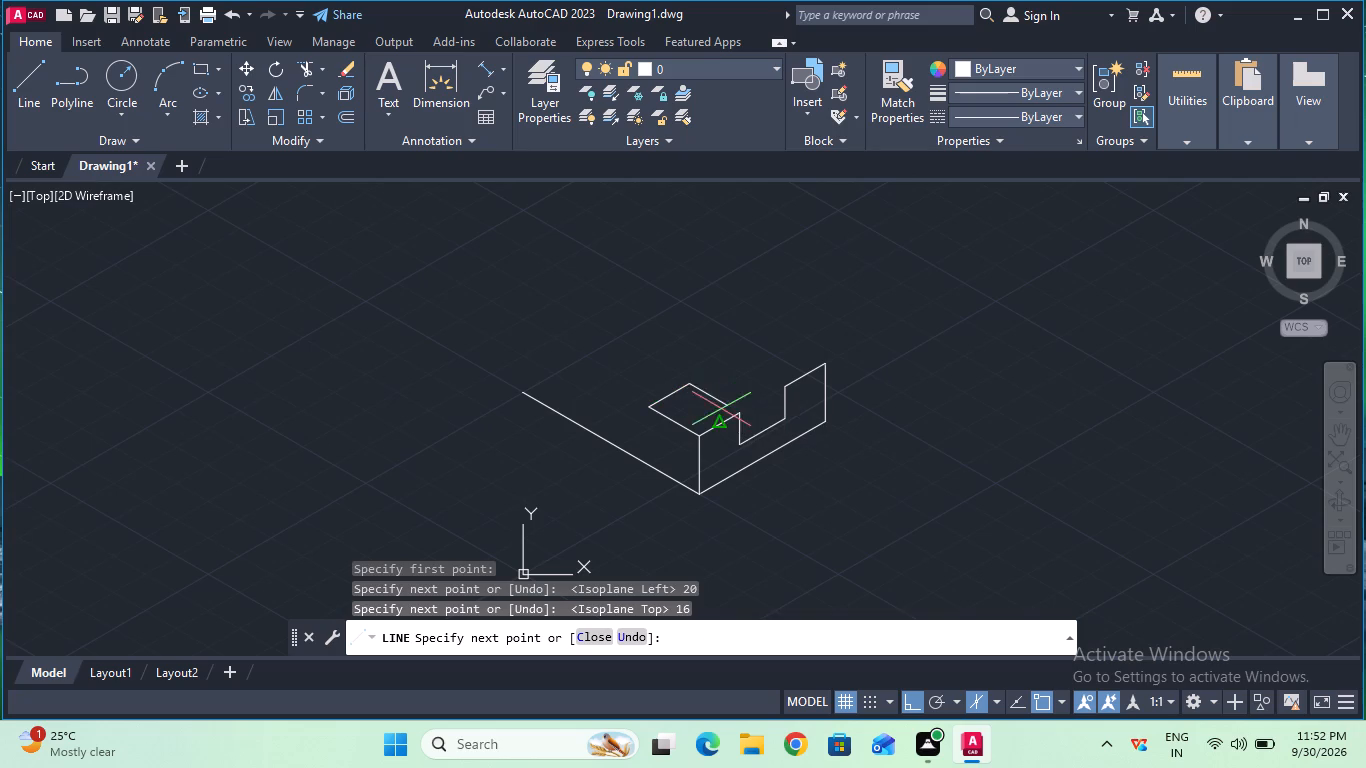
left_click(737, 415)
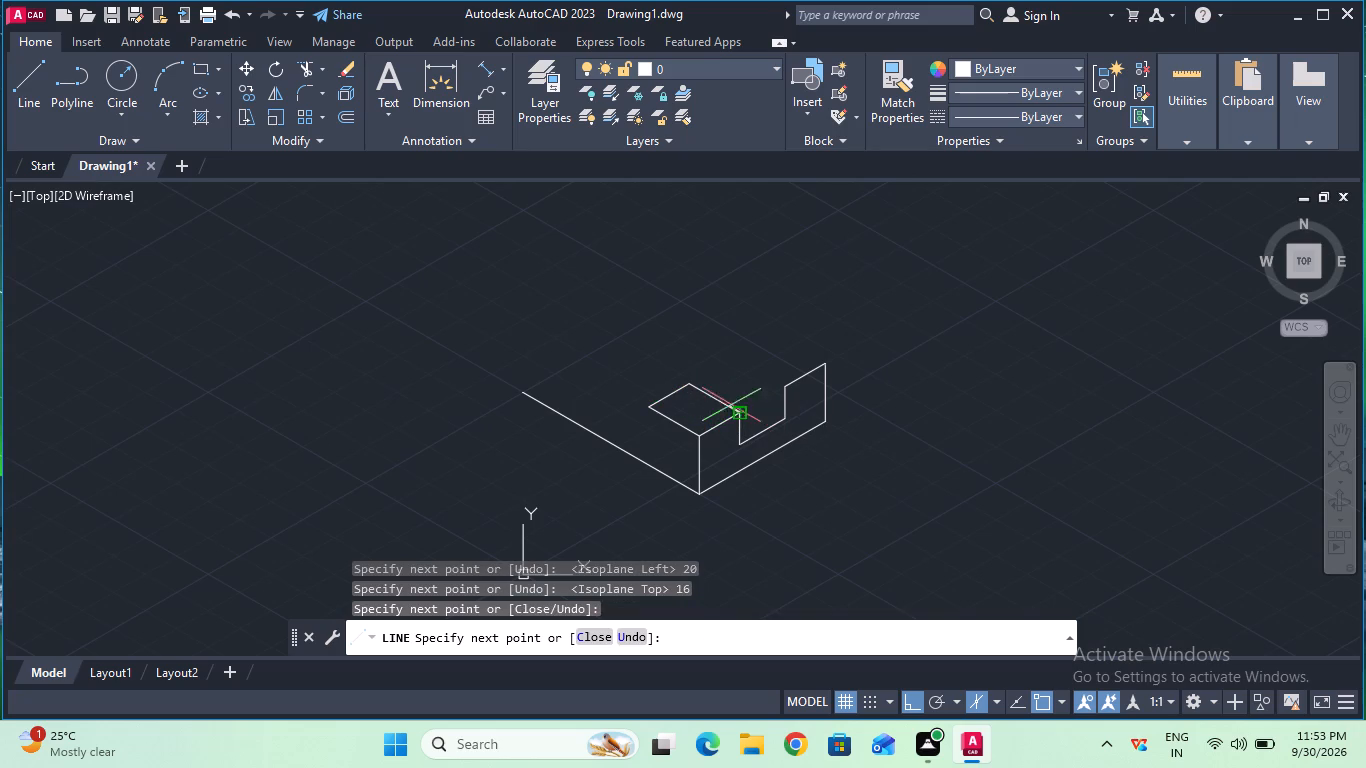
key("Escape")
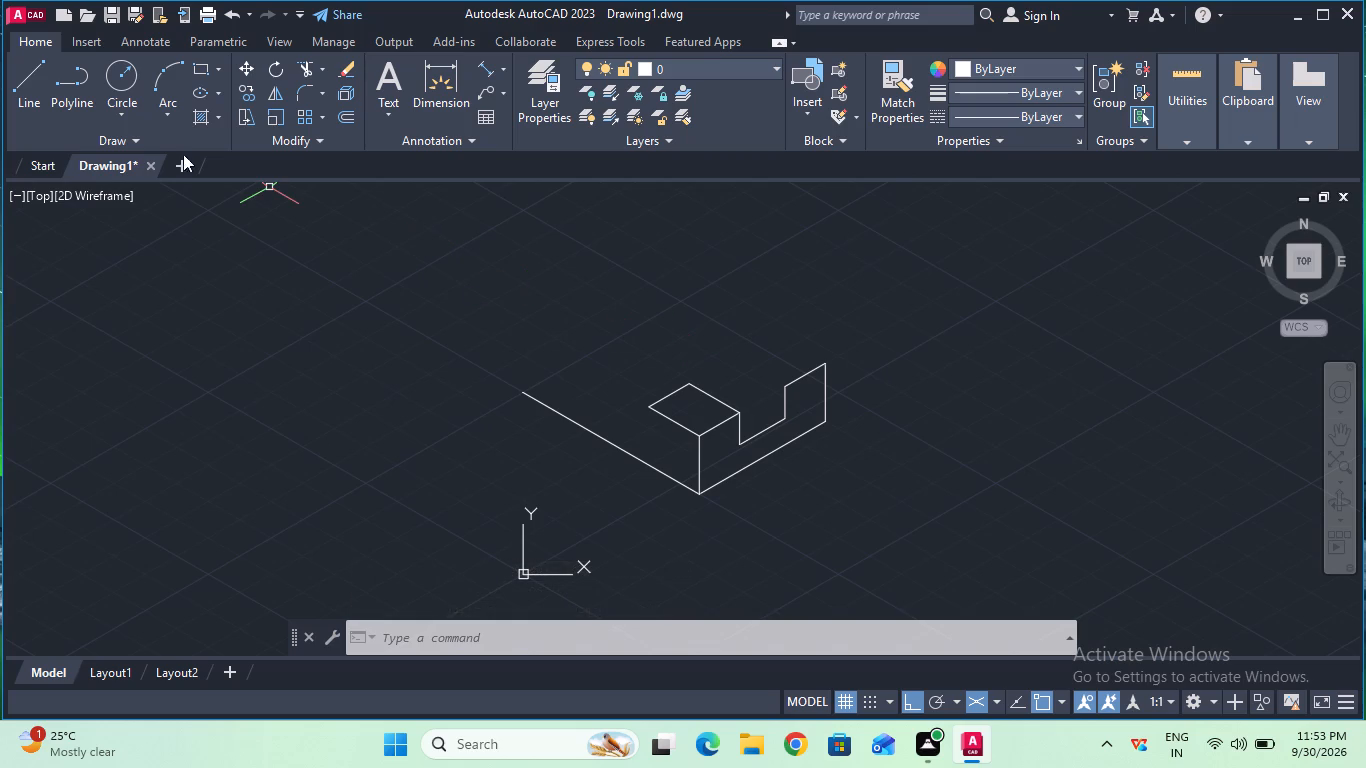
Draw the rear block's top face from the notch's upper rear corner: 20 at 150°, 16 at 30°, ending at the end face's rear top corner.
left_click(43, 99)
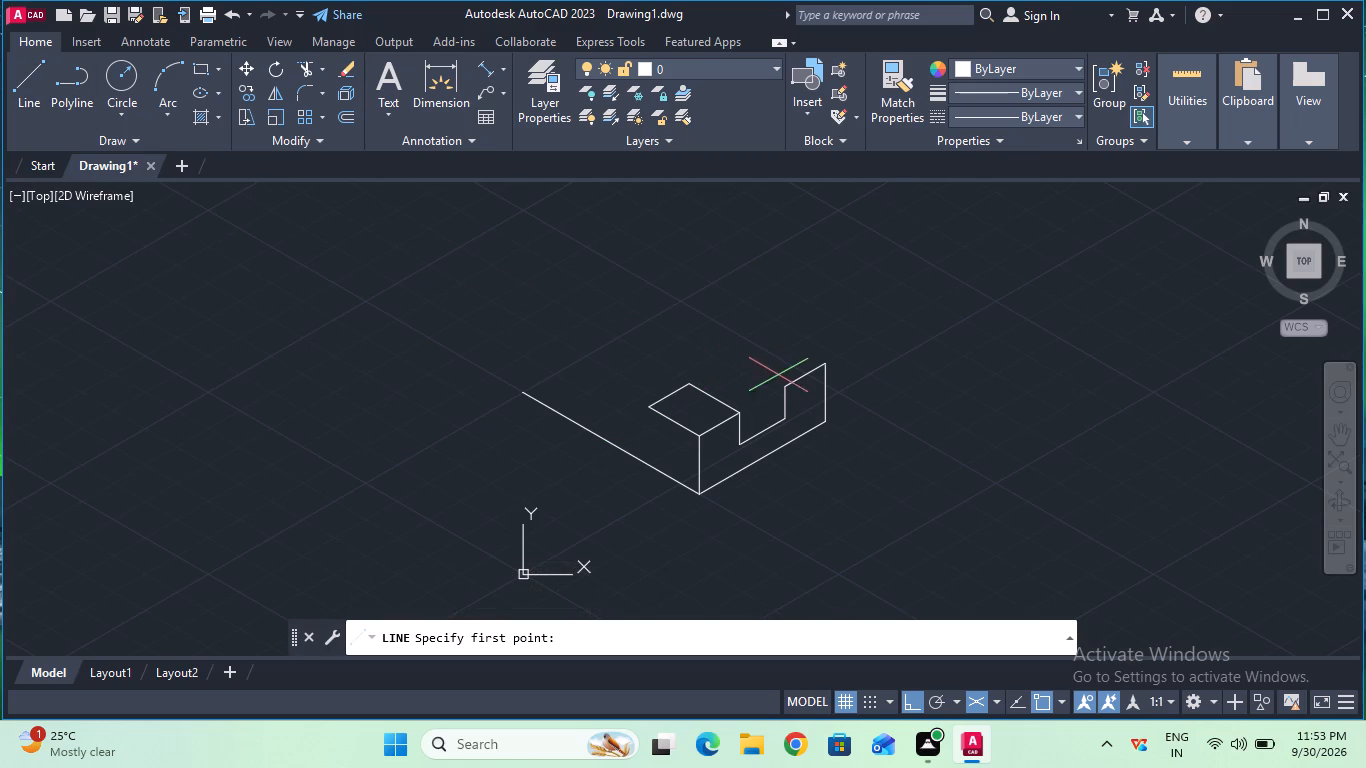
left_click(784, 387)
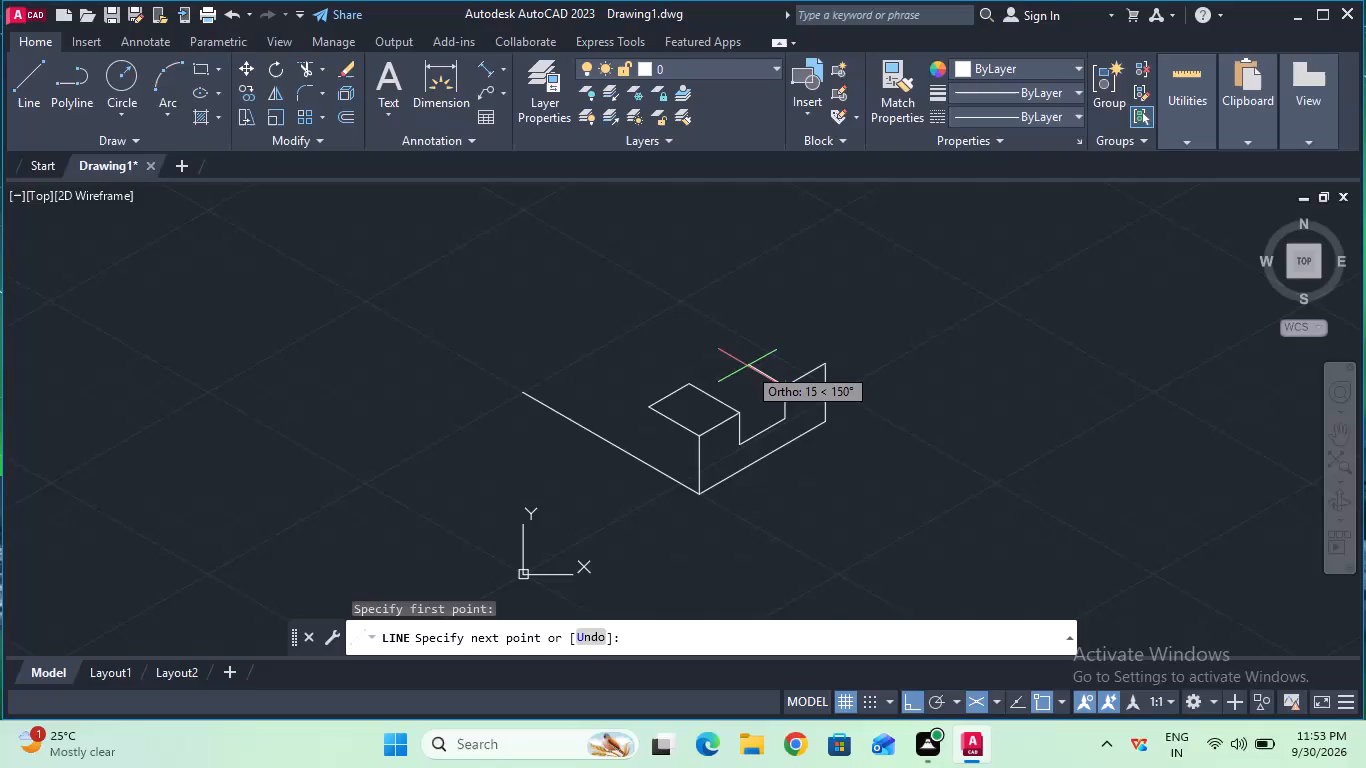
type("20")
key("Return")
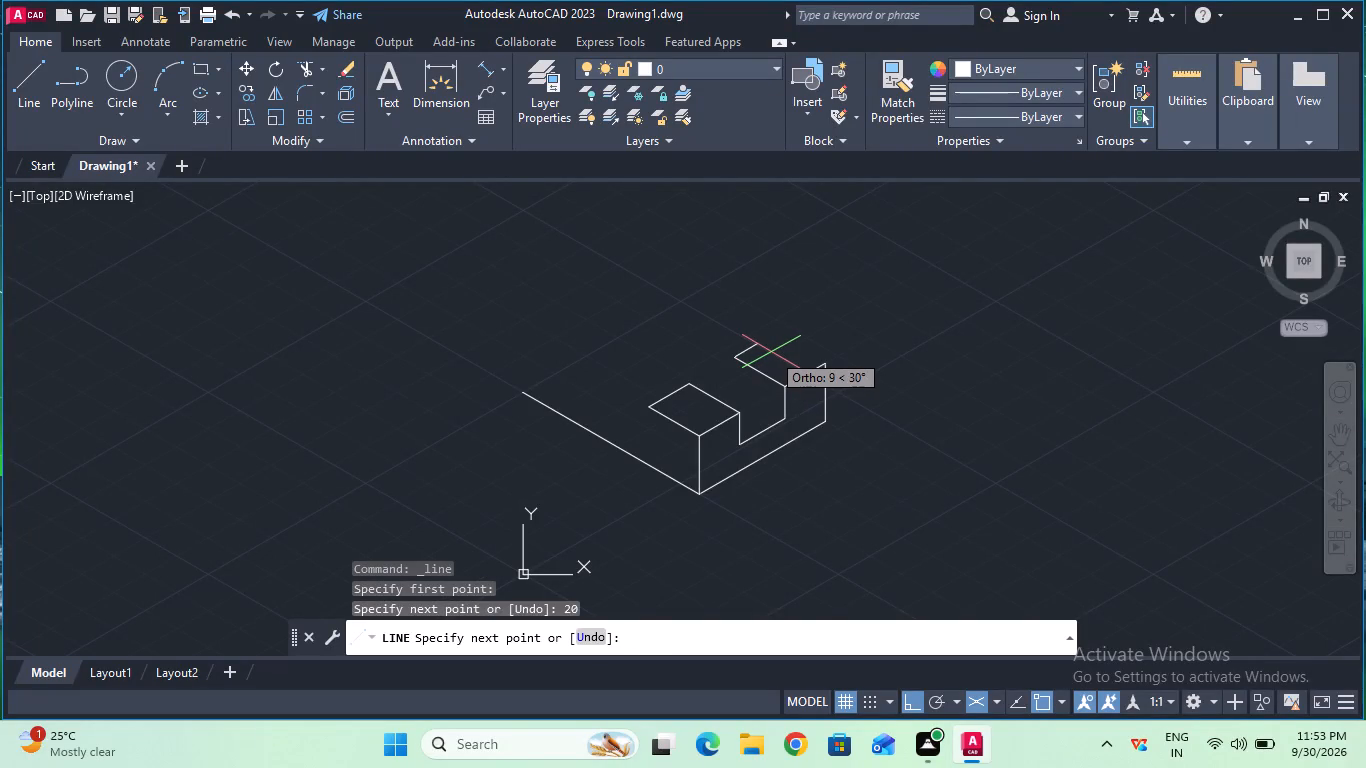
key("1")
key("6")
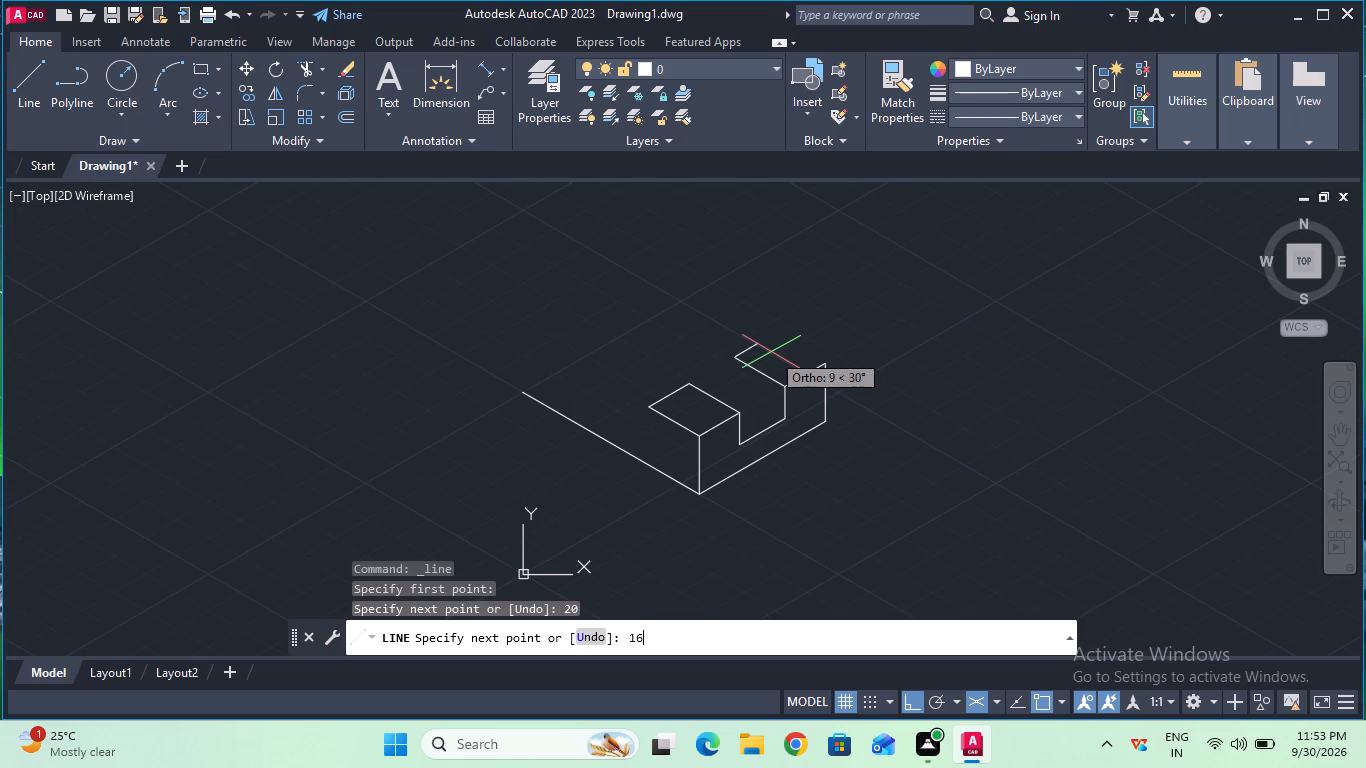
key("Return")
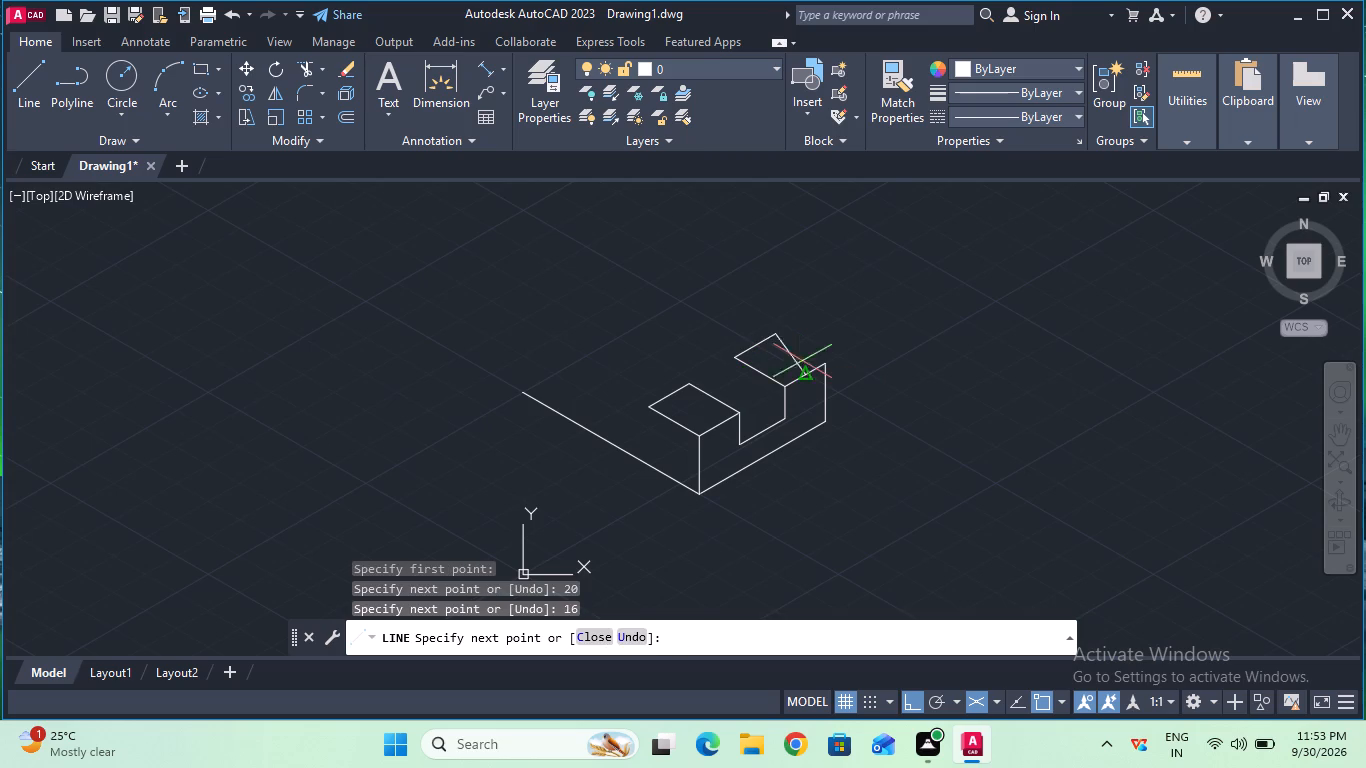
left_click(832, 363)
key("Escape")
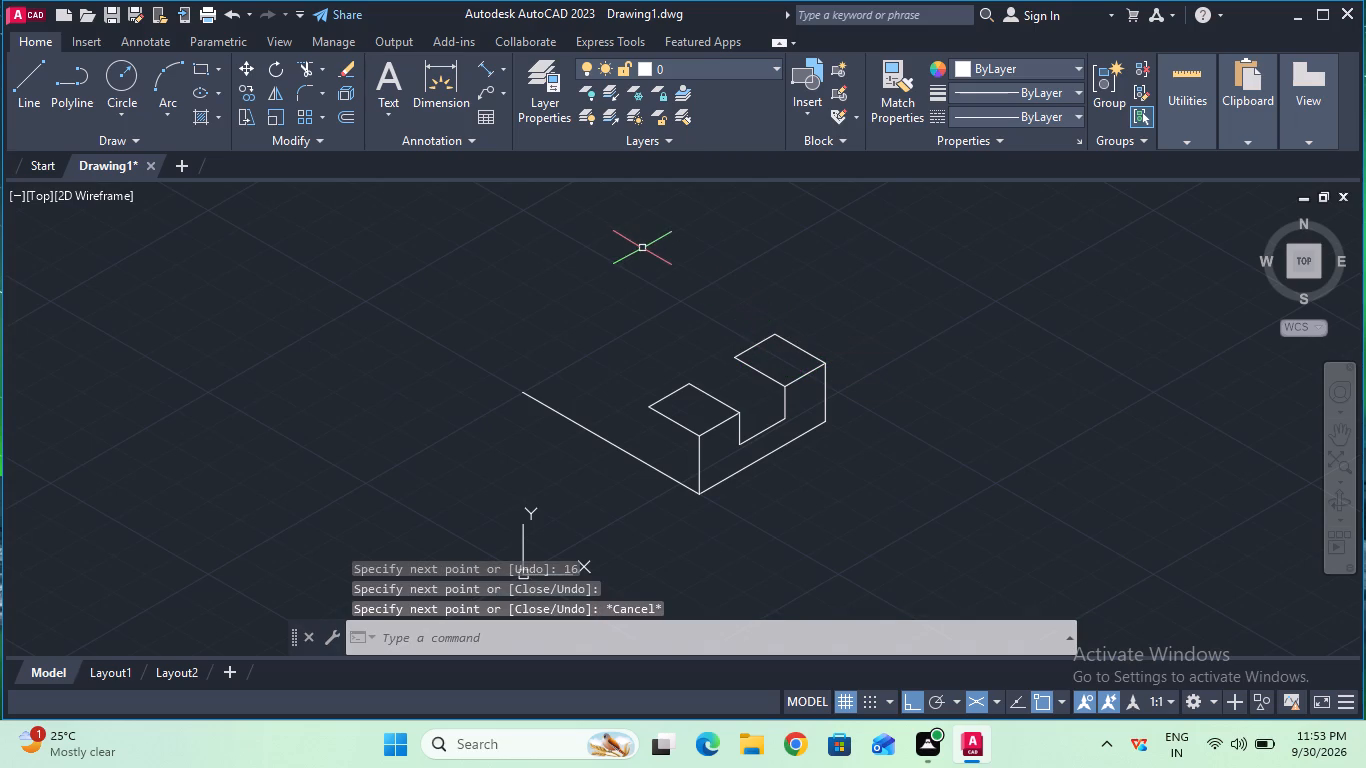
Check the length of the front block's 150° top edge with an aligned dimension preview, without placing it.
left_click(485, 66)
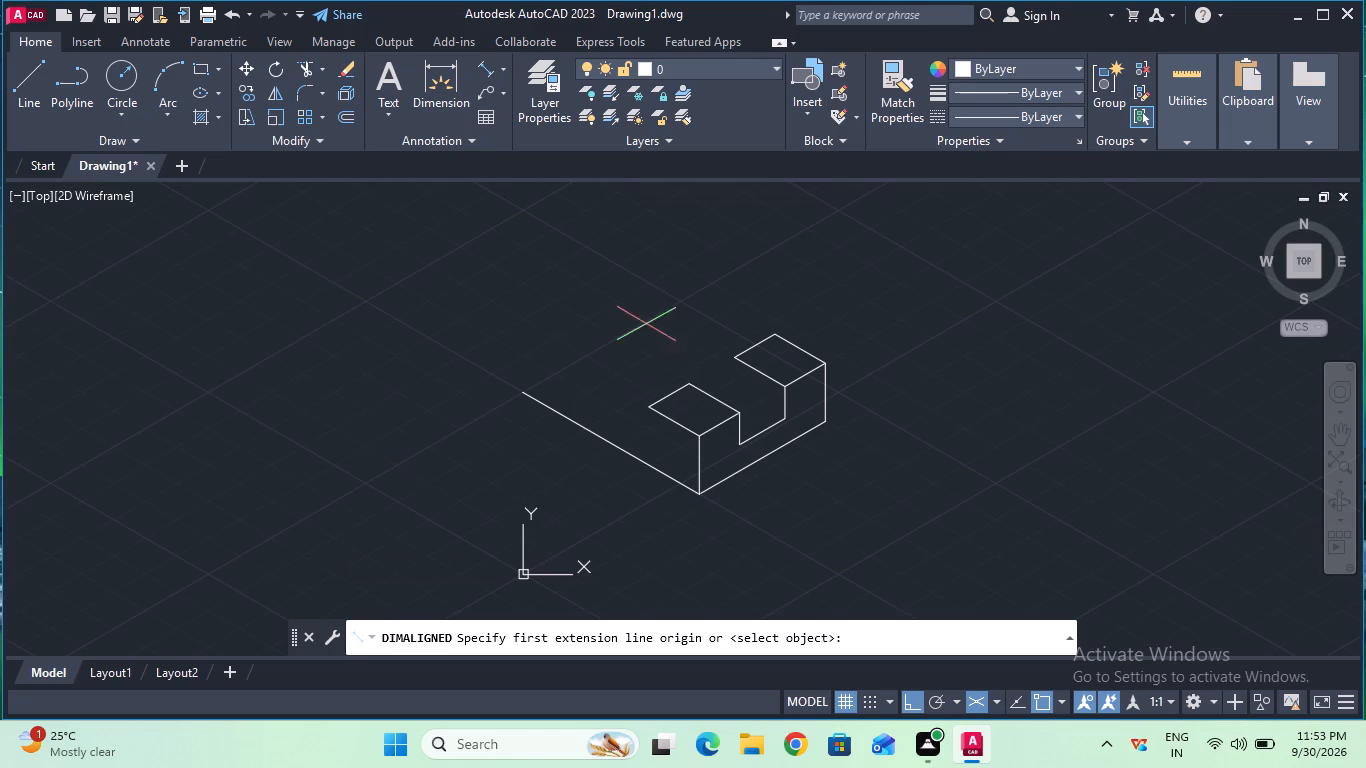
left_click(701, 434)
left_click(650, 406)
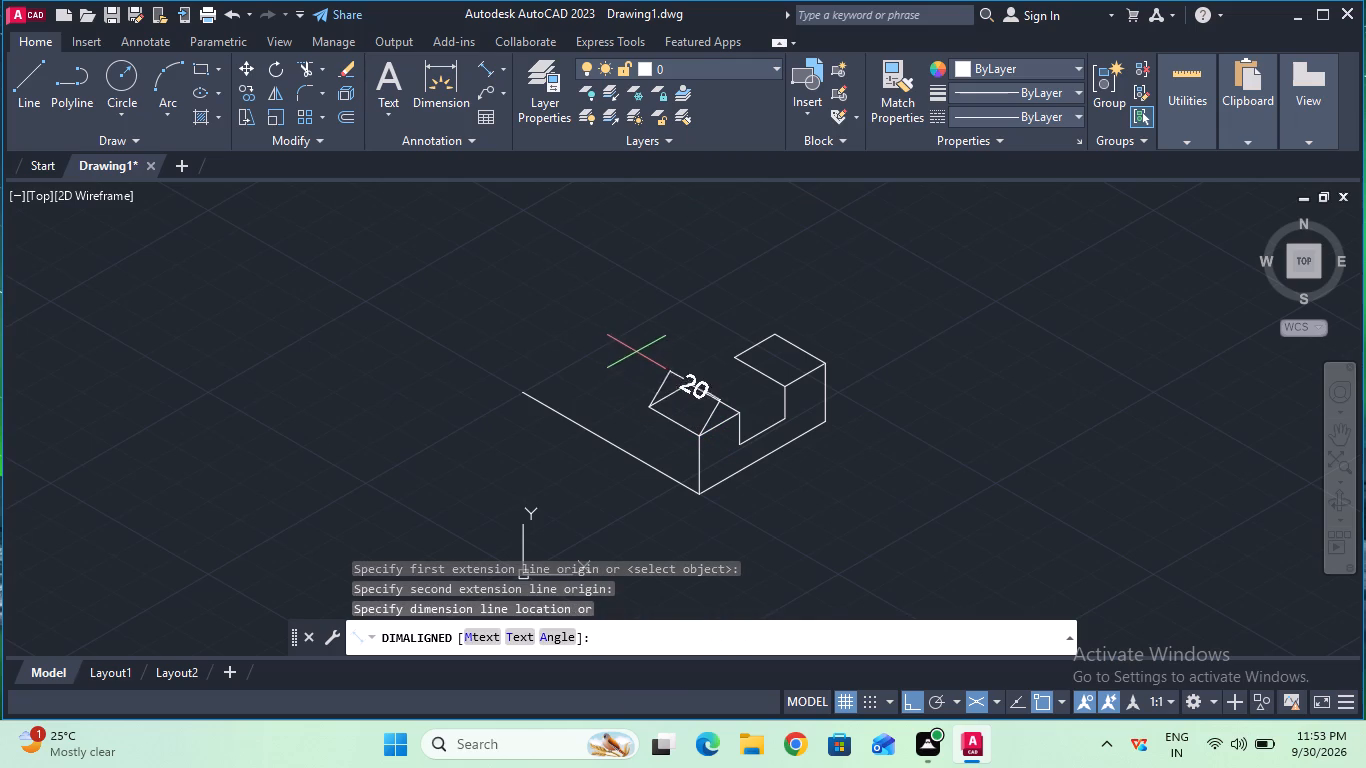
key("Escape")
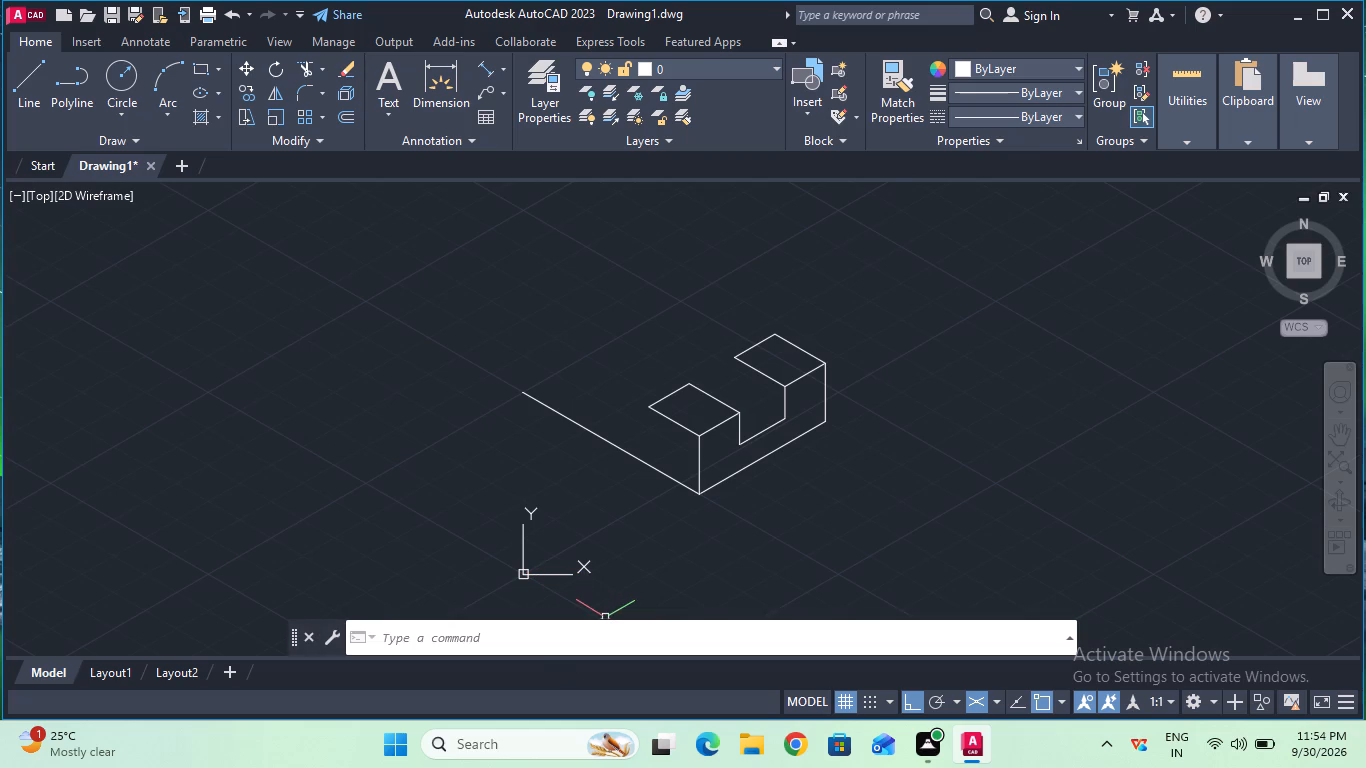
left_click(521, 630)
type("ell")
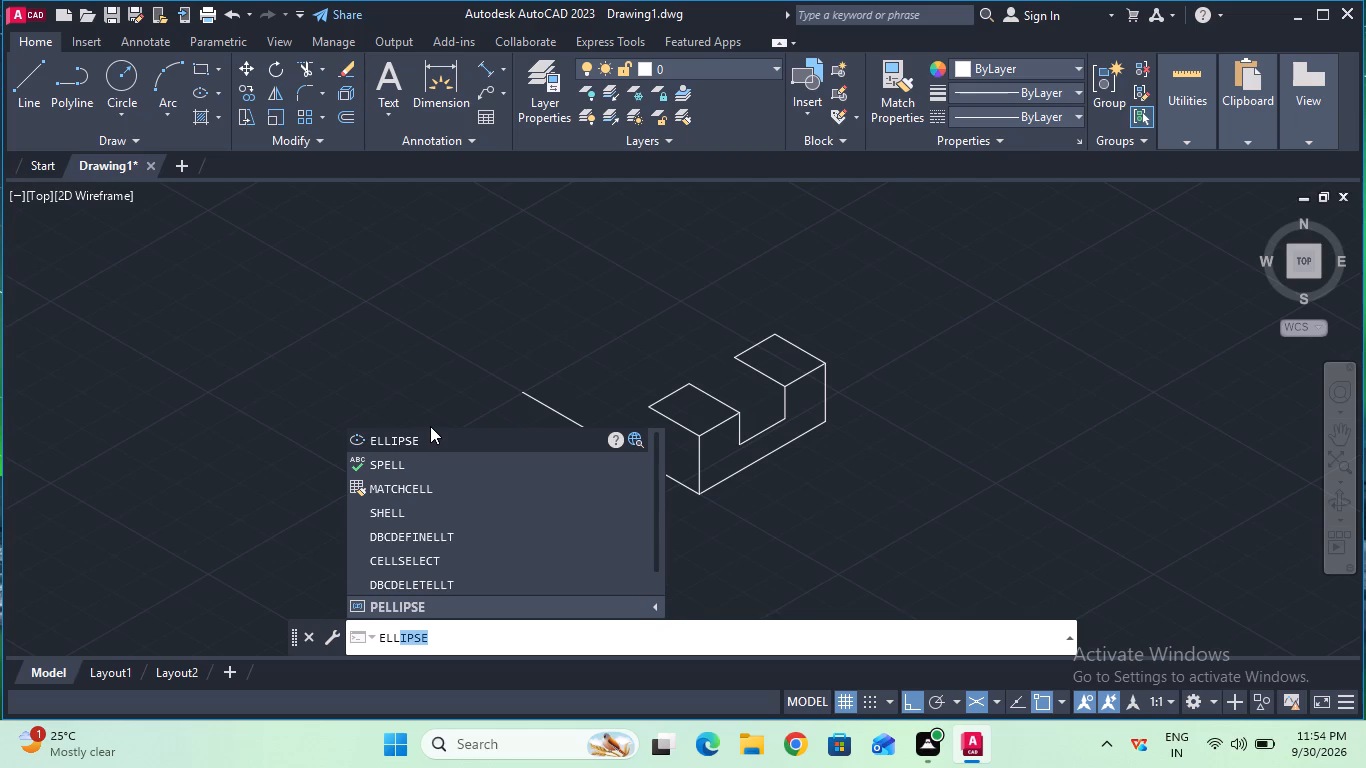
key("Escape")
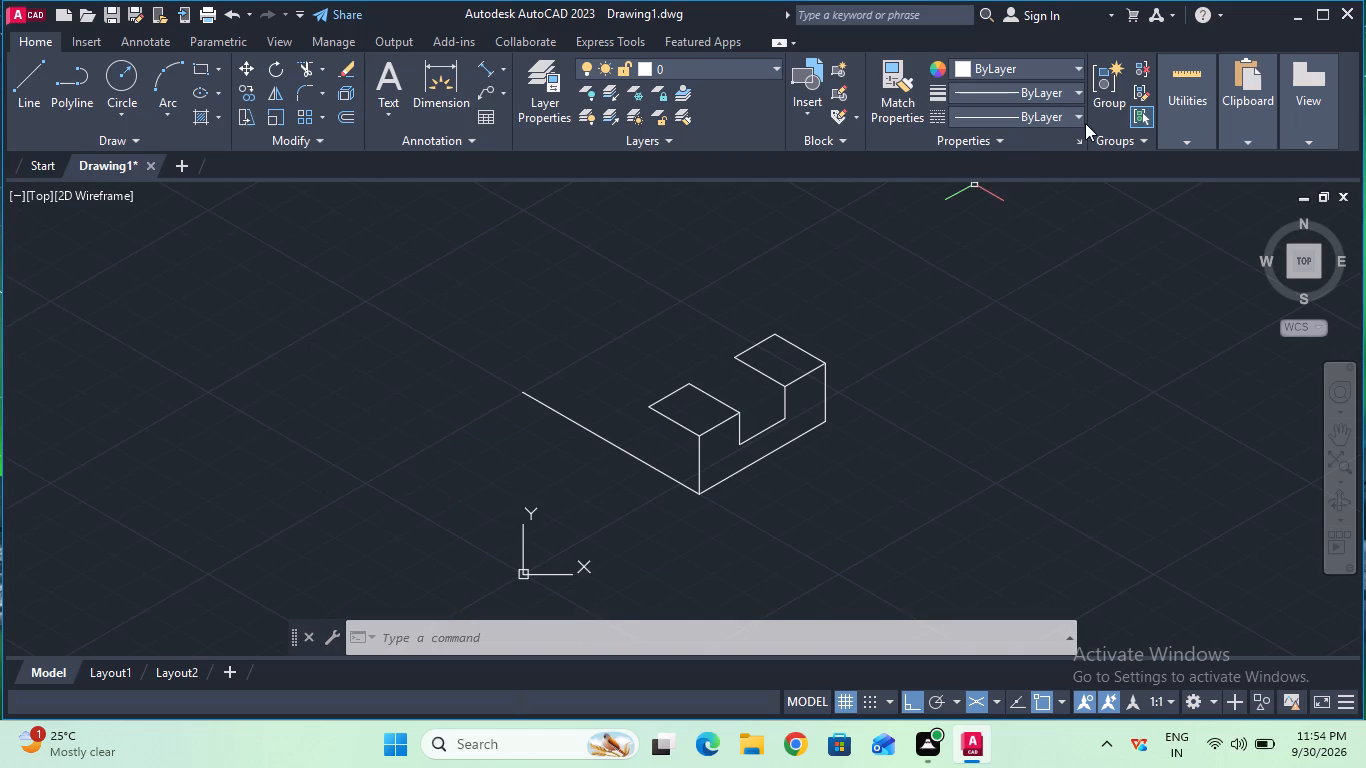
Set the current linetype to CENTER.
left_click(1073, 117)
left_click(1056, 181)
left_click(33, 101)
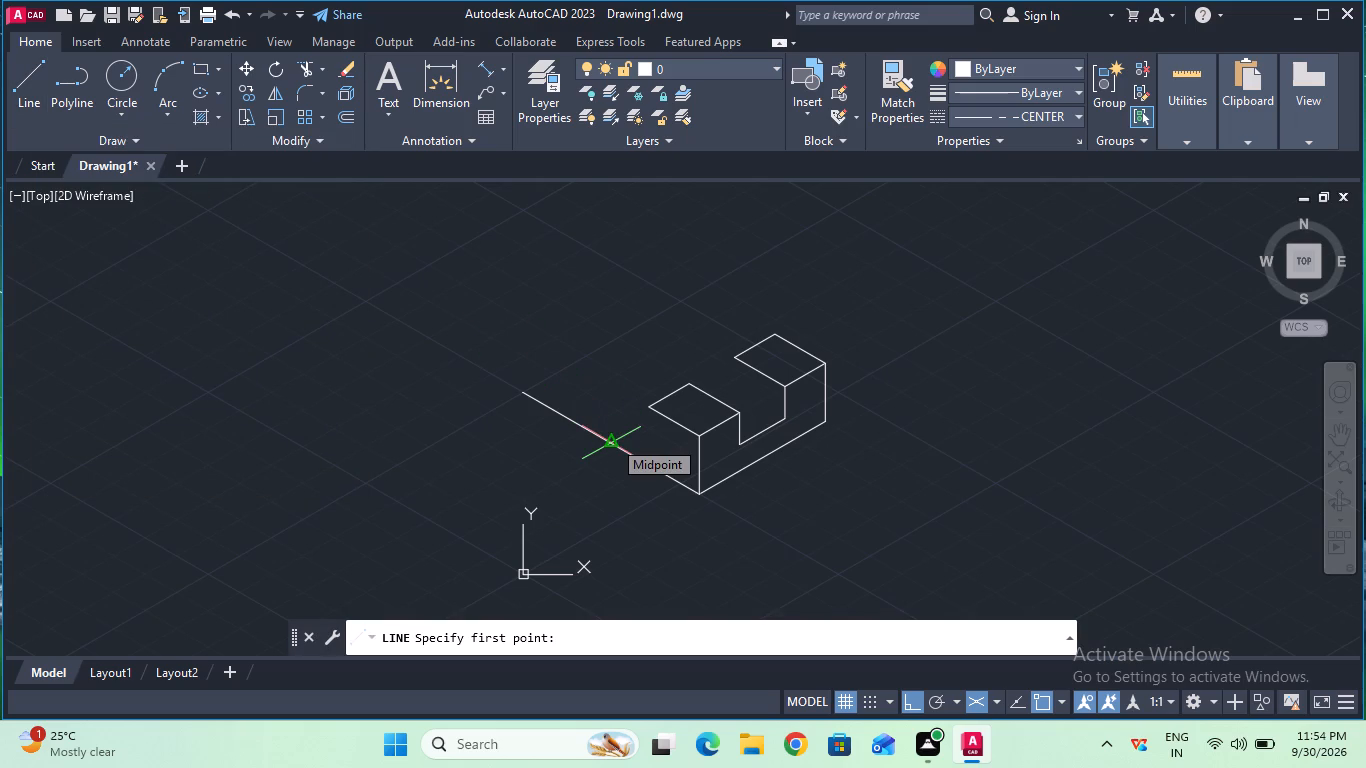
key("Escape")
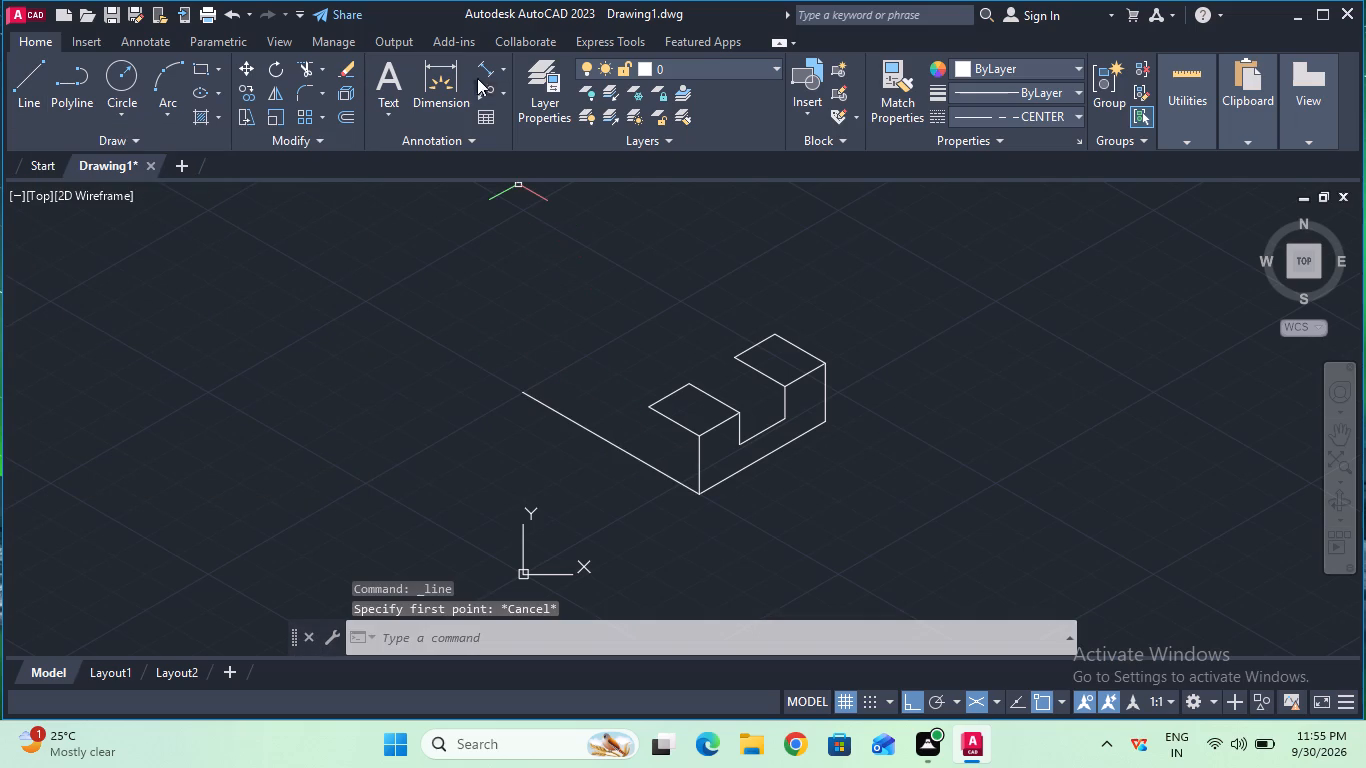
Check the distance from the 70 mm base line's midpoint to the front base corner with an aligned dimension preview, without placing it.
left_click(478, 70)
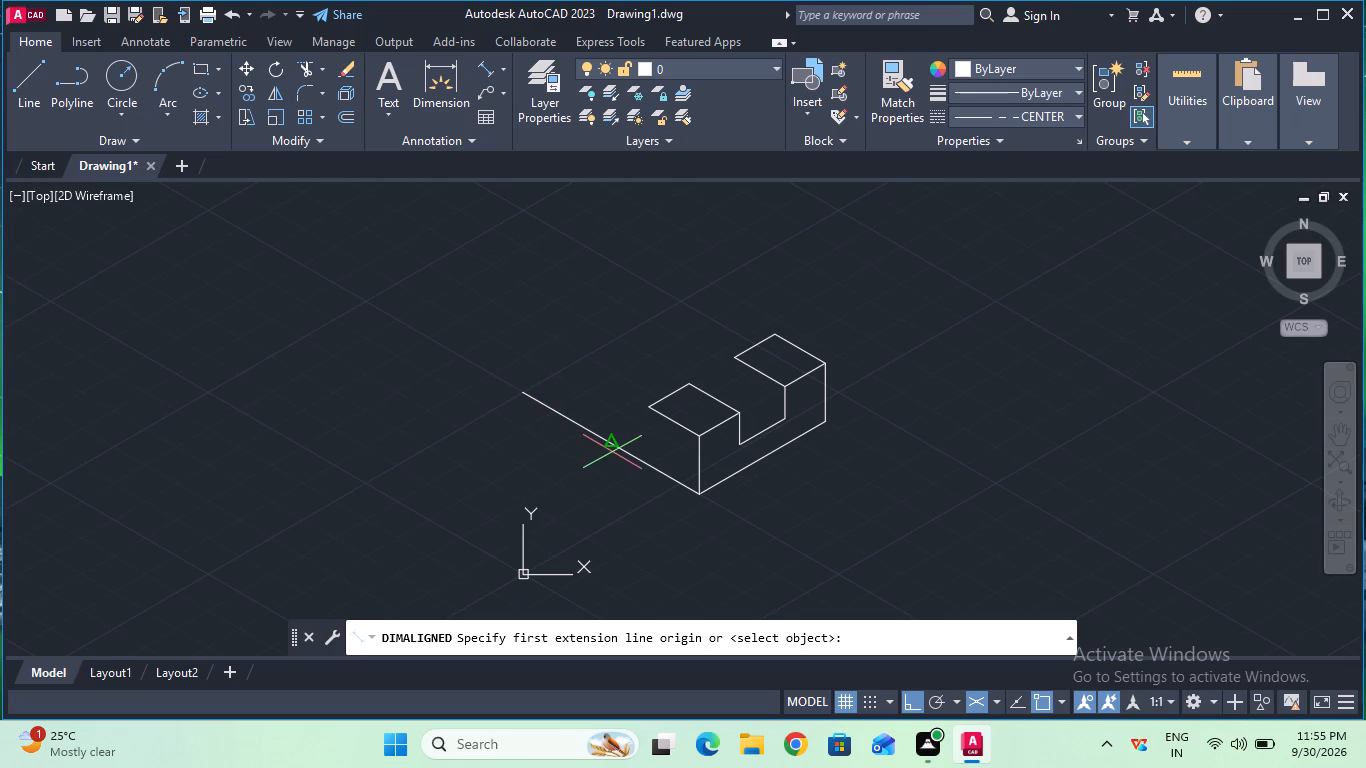
left_click(607, 441)
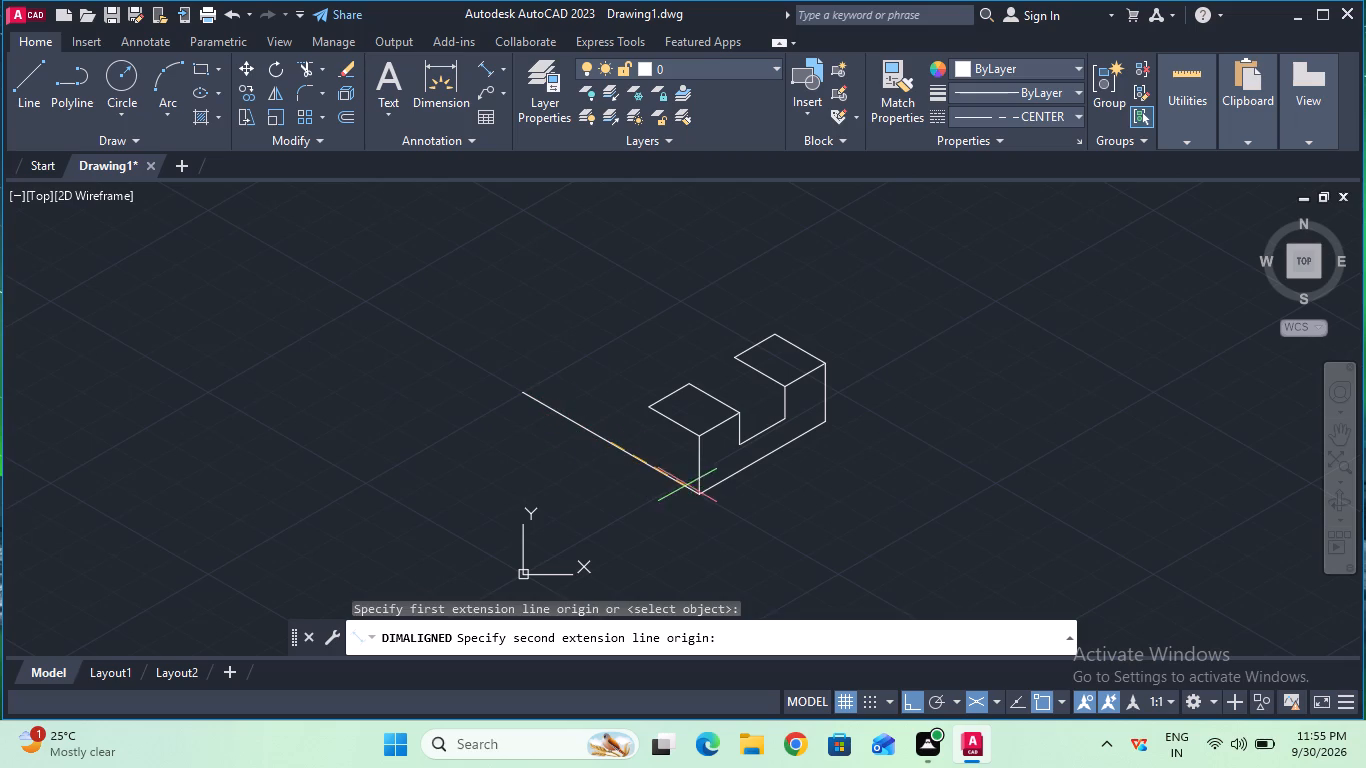
left_click(700, 494)
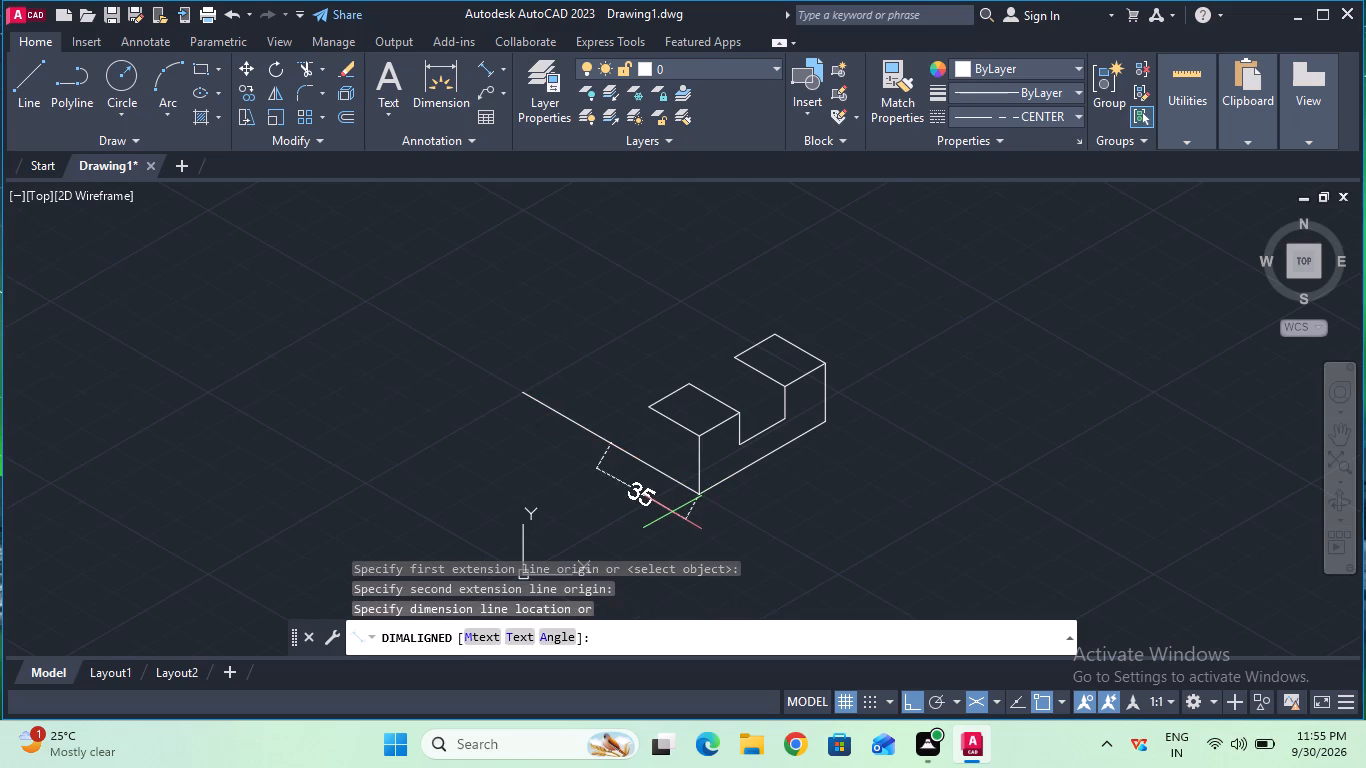
key("Escape")
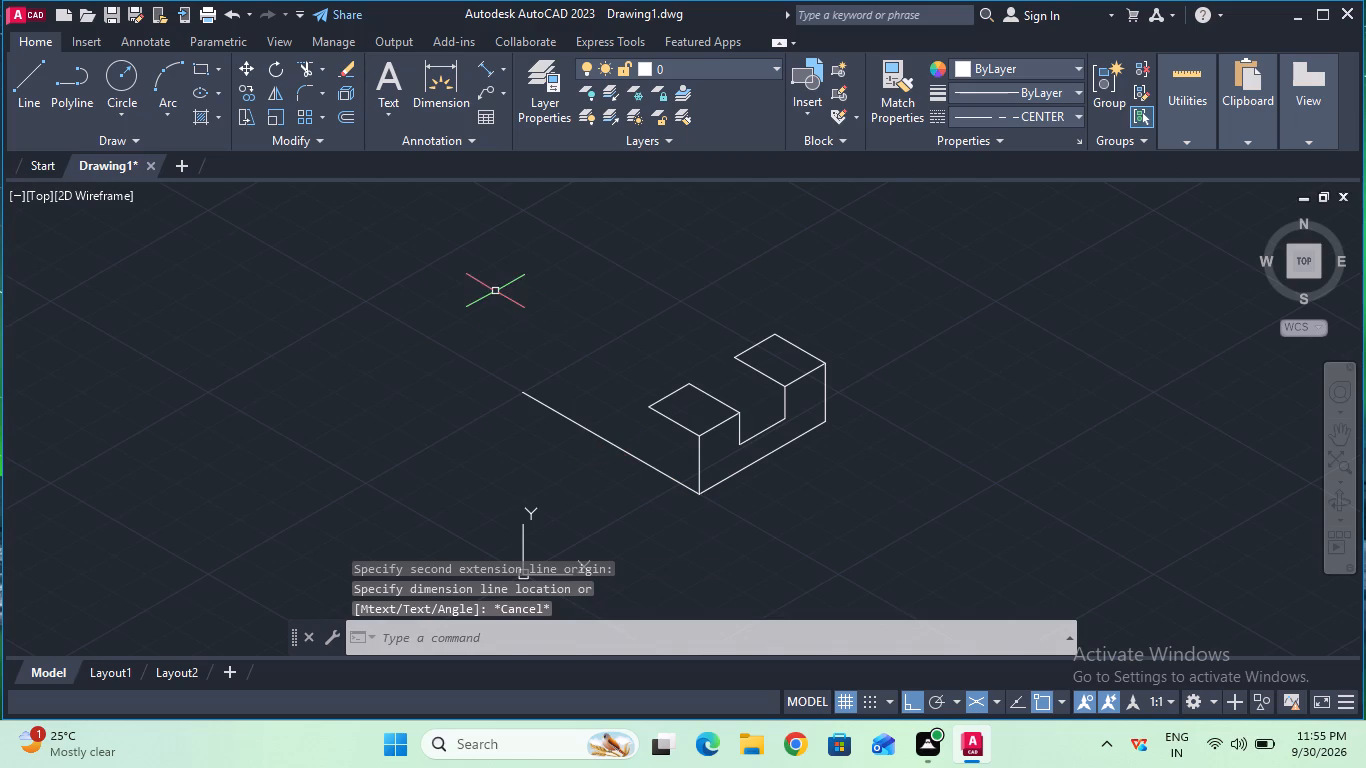
Draw a vertical centre line 55 mm up from the midpoint of the 70 mm base line, using Isoplane Right.
left_click(33, 84)
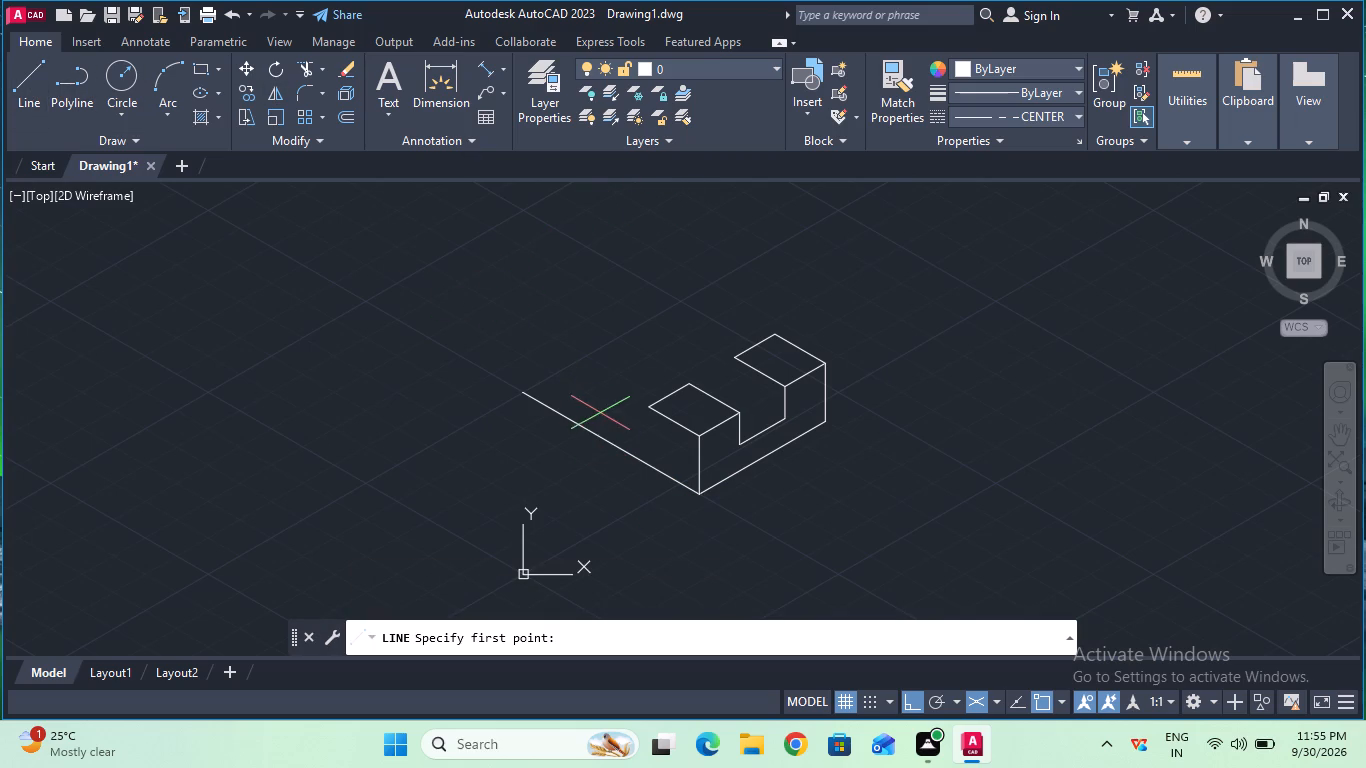
left_click(615, 448)
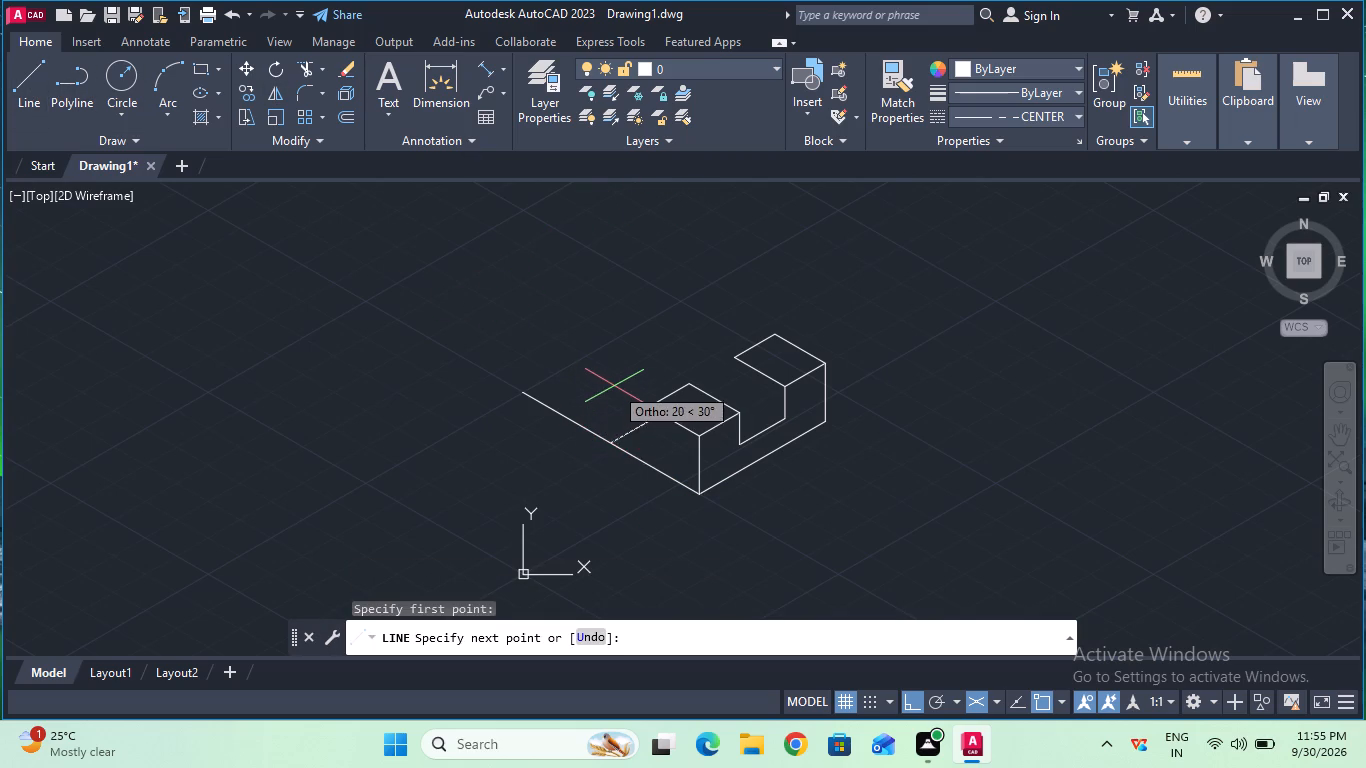
key("F5")
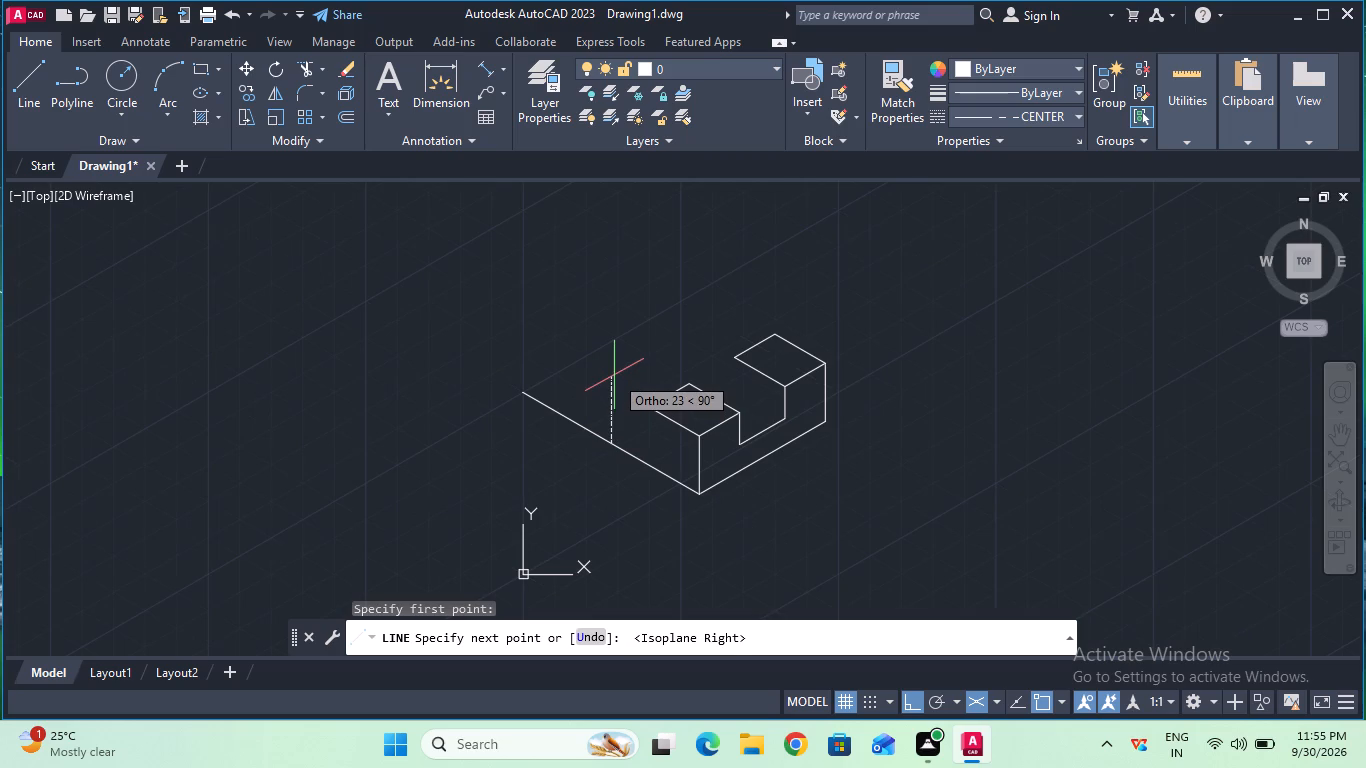
type("55")
key("Return")
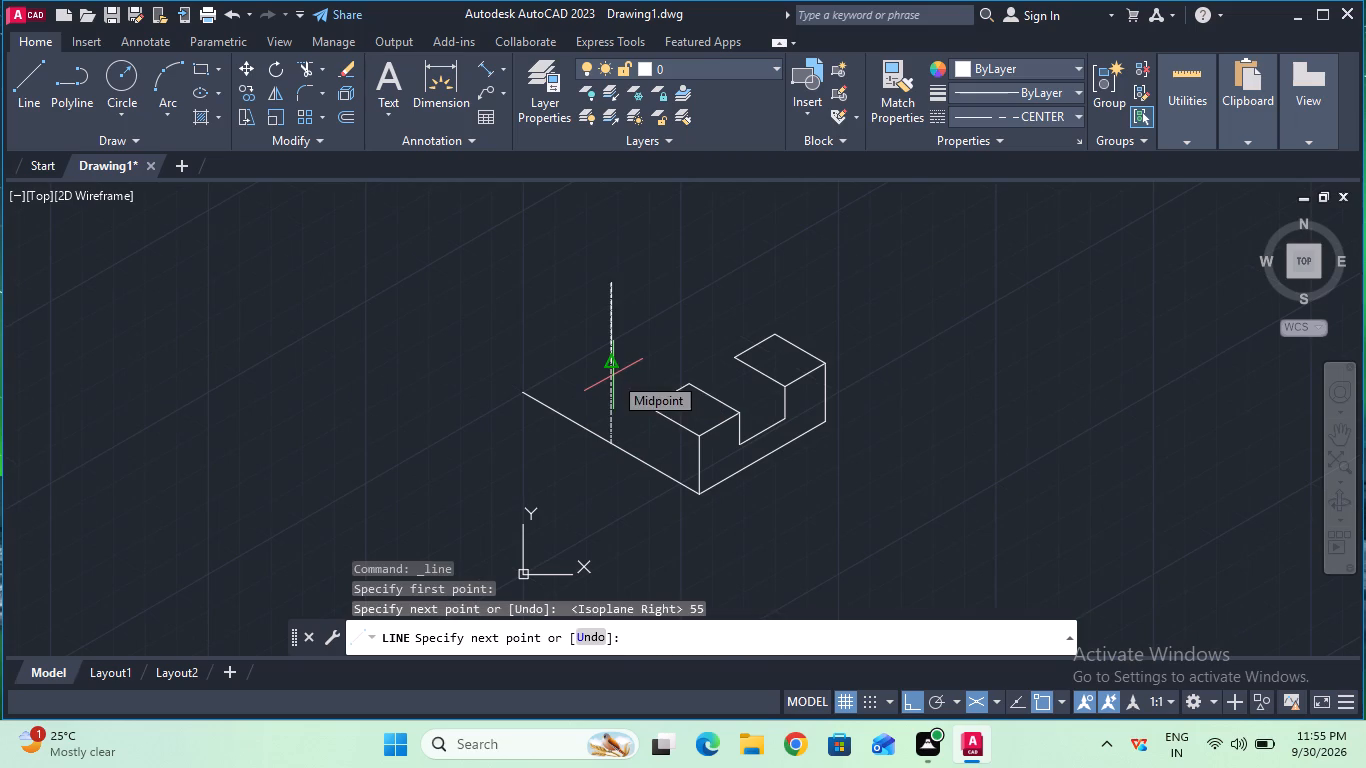
key("Escape")
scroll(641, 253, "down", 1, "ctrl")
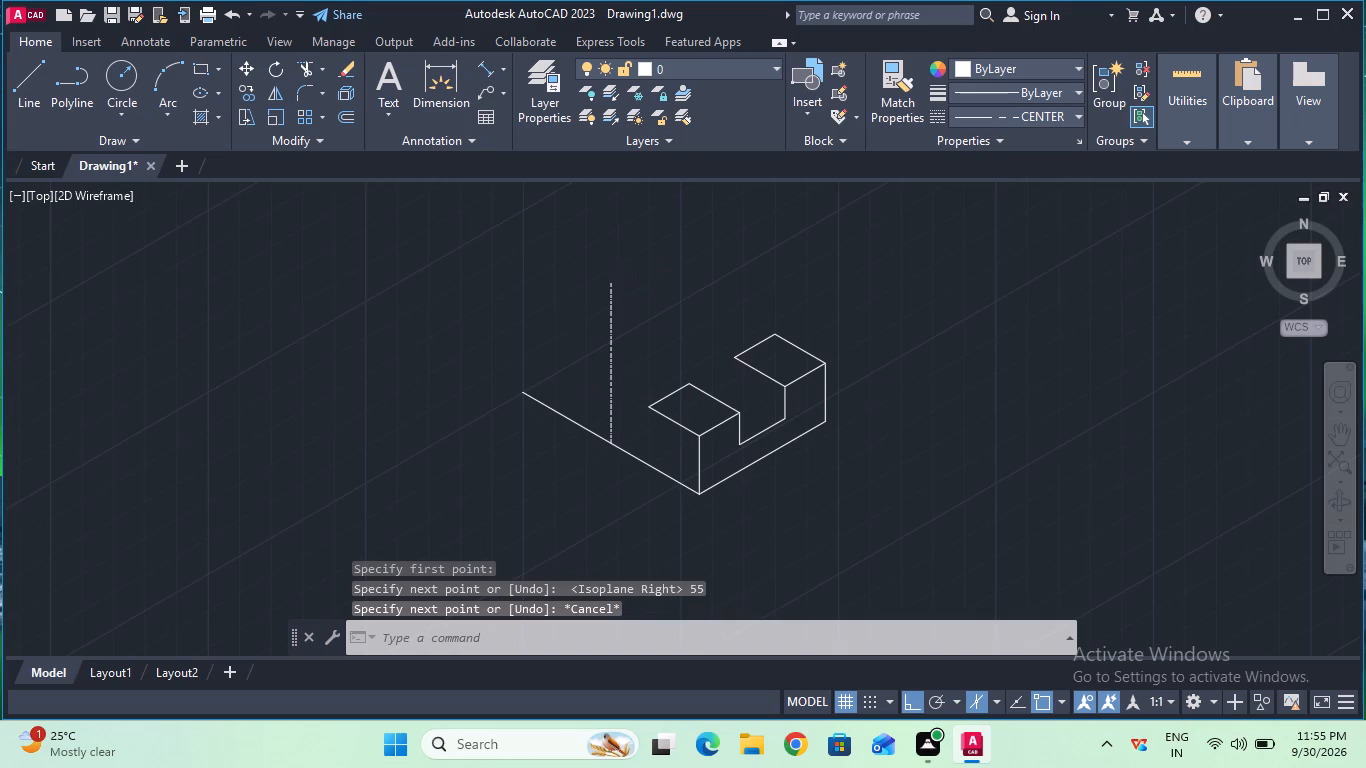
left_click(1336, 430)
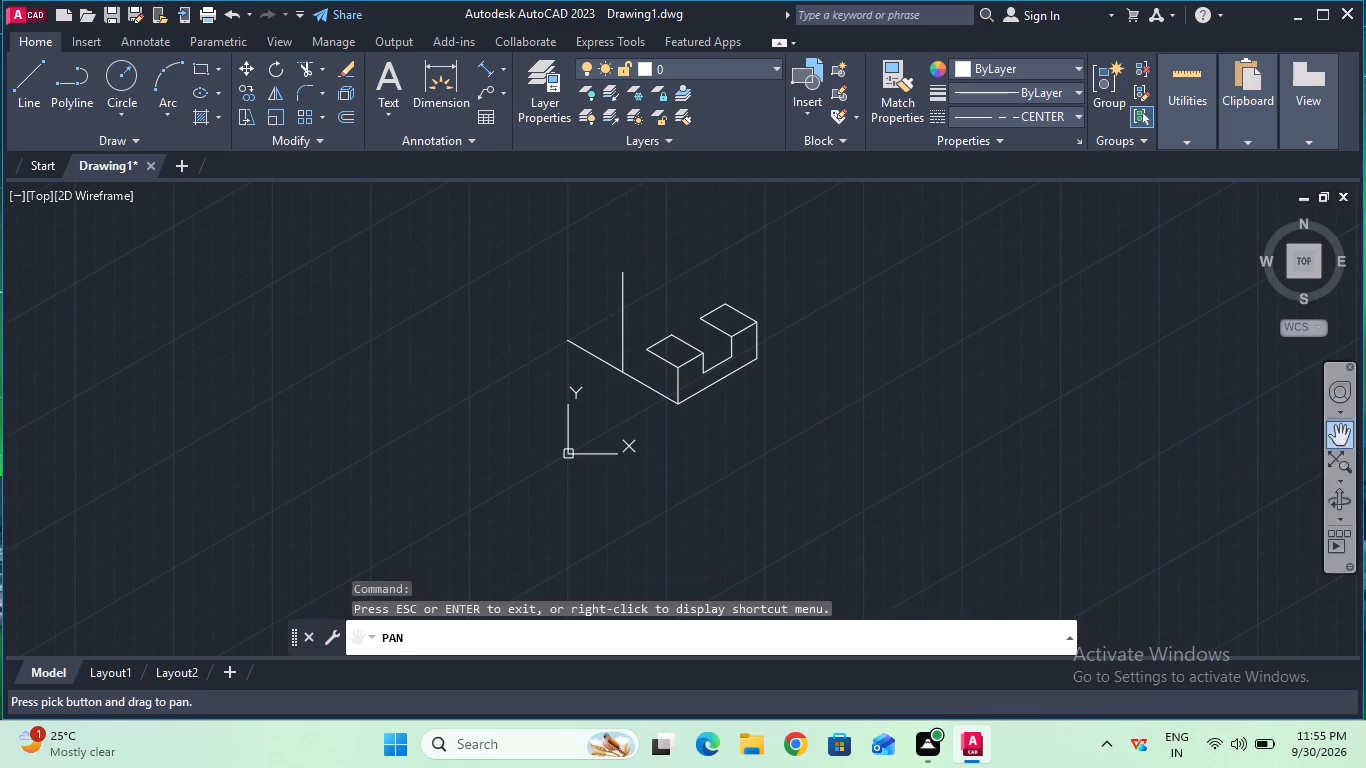
Set the current linetype to ByBlock.
left_click_drag(898, 388, 1018, 485)
key("Escape")
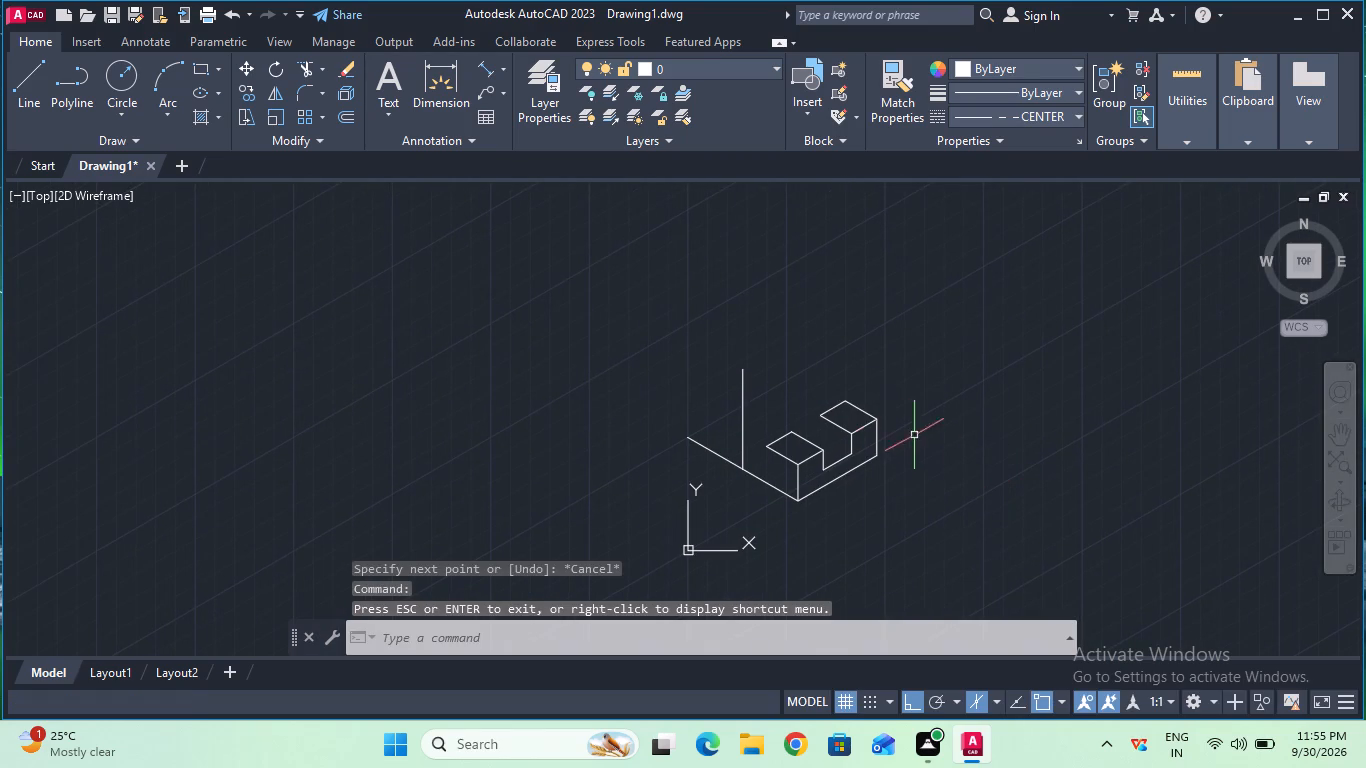
left_click(1037, 125)
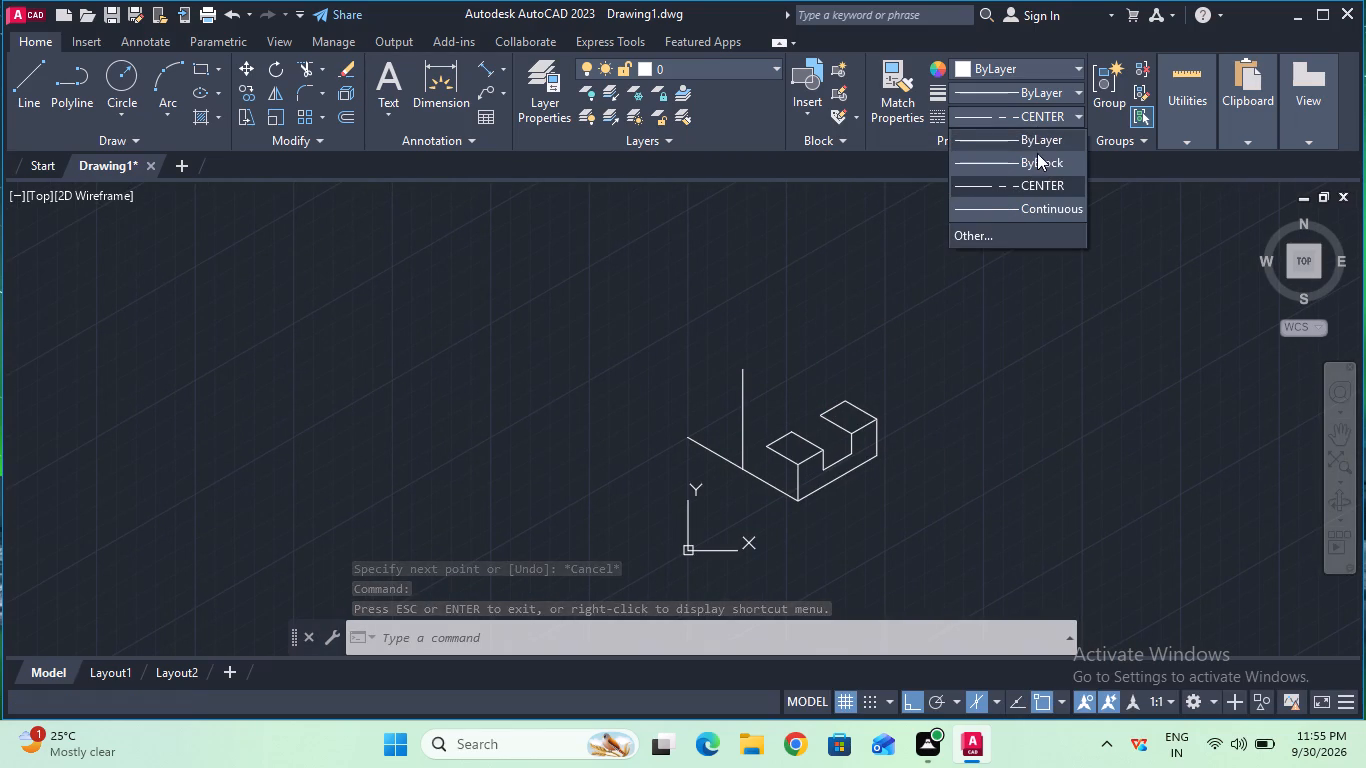
left_click(1037, 156)
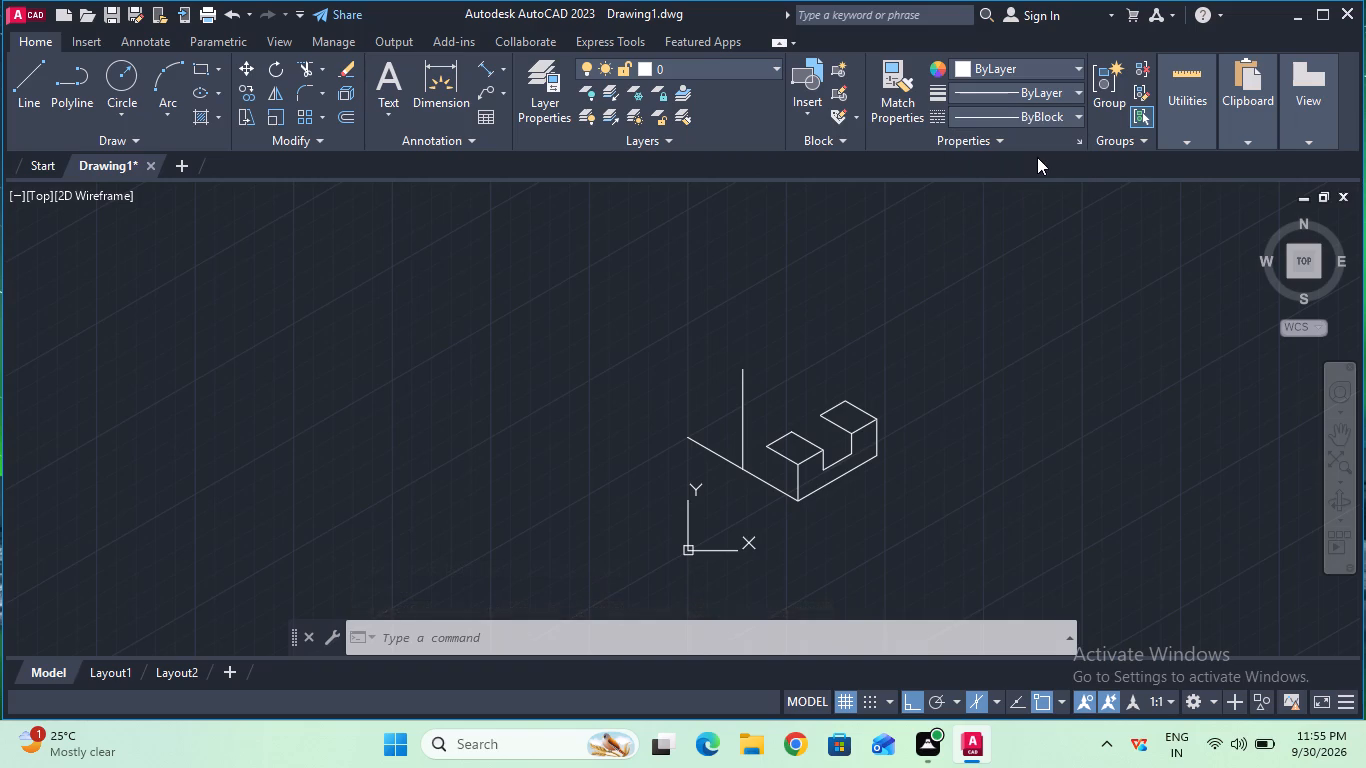
Switch the isometric drawing plane to Isoplane Left.
key("F5")
key("F5")
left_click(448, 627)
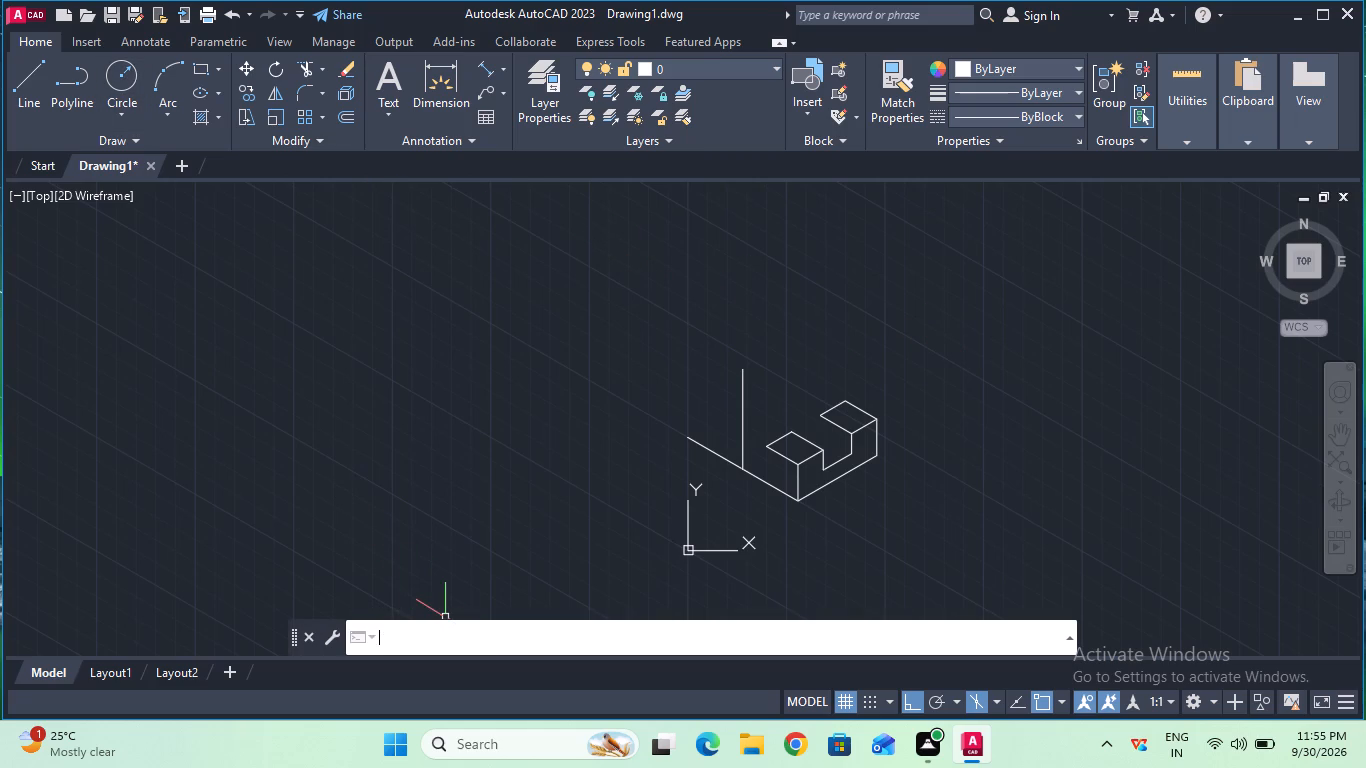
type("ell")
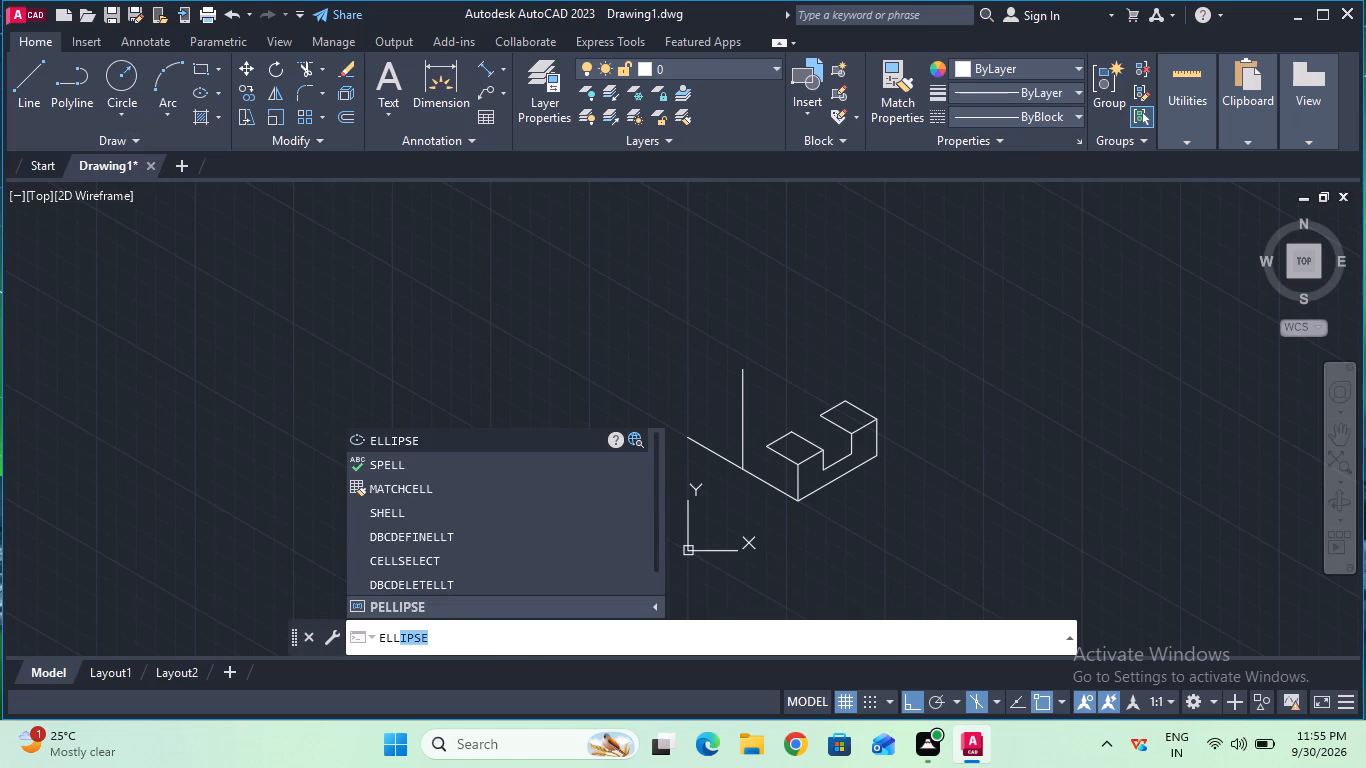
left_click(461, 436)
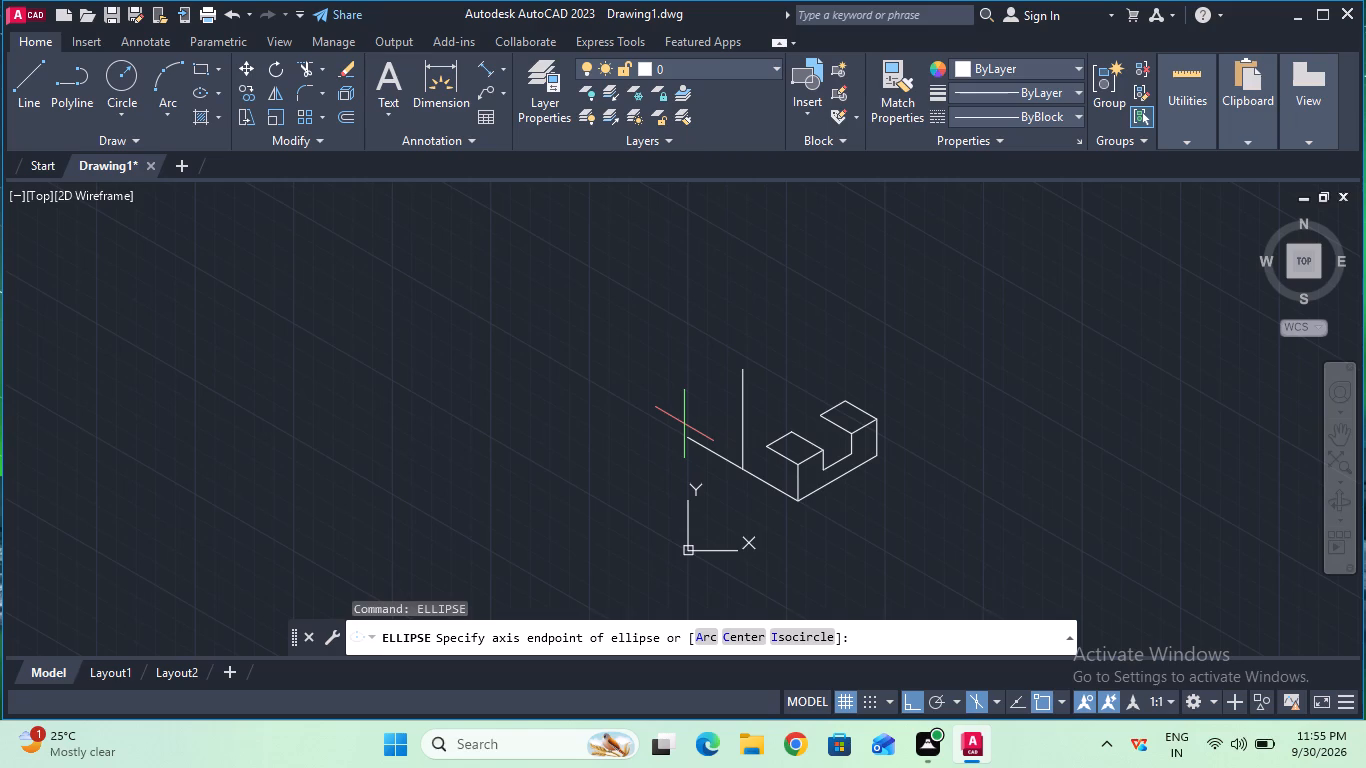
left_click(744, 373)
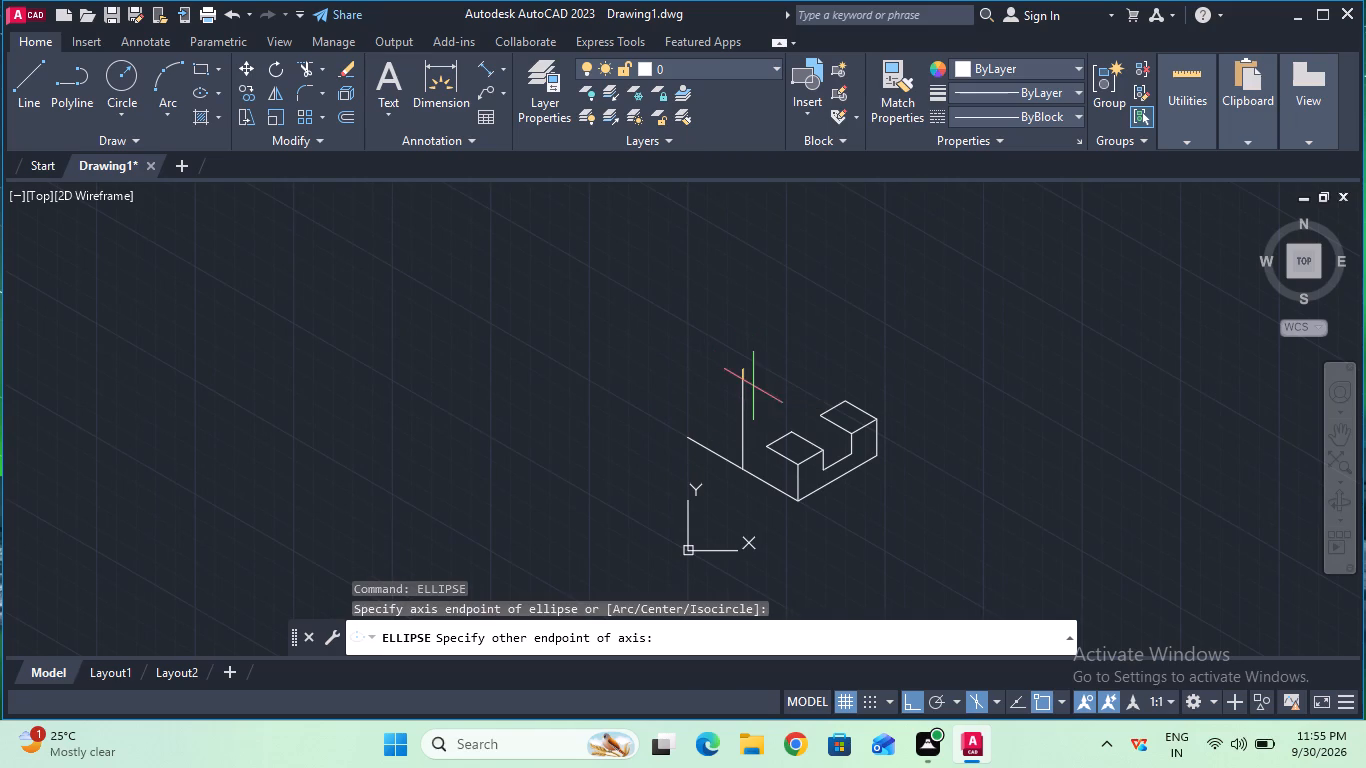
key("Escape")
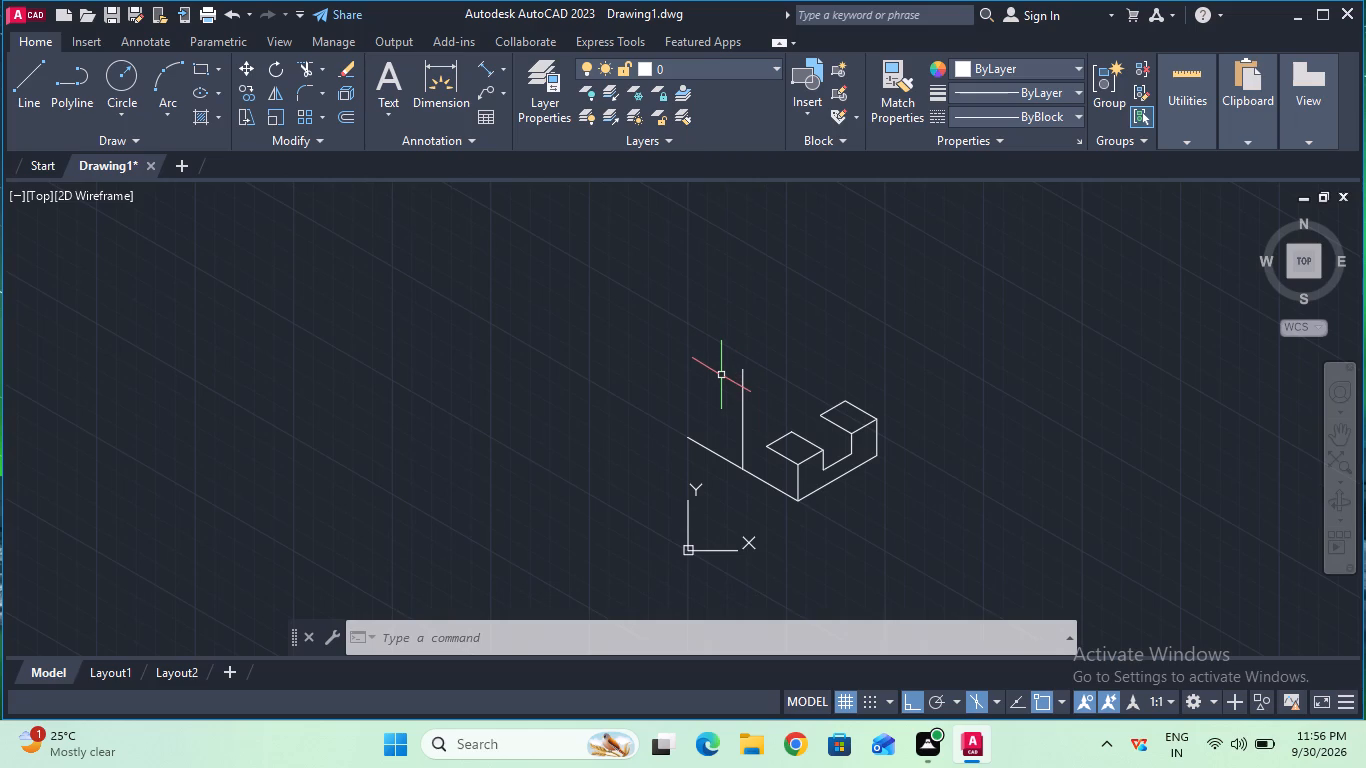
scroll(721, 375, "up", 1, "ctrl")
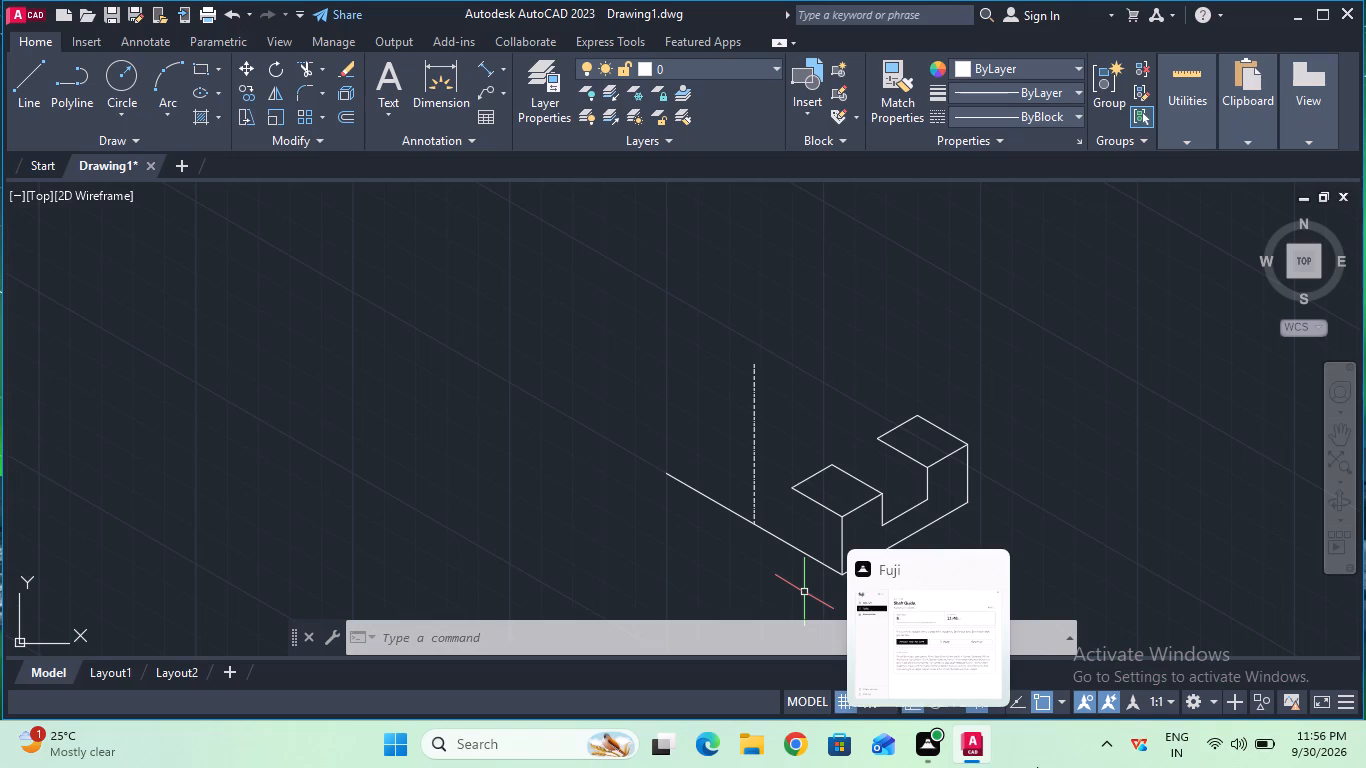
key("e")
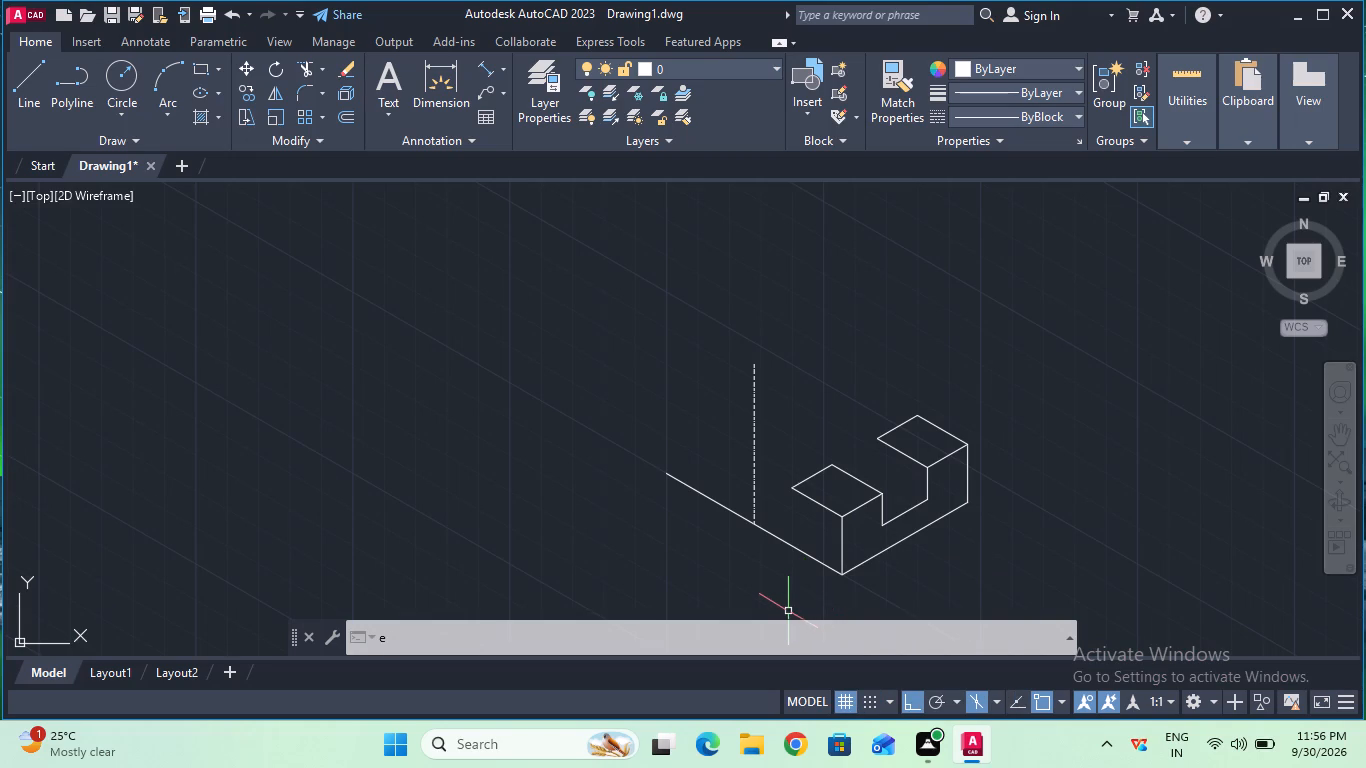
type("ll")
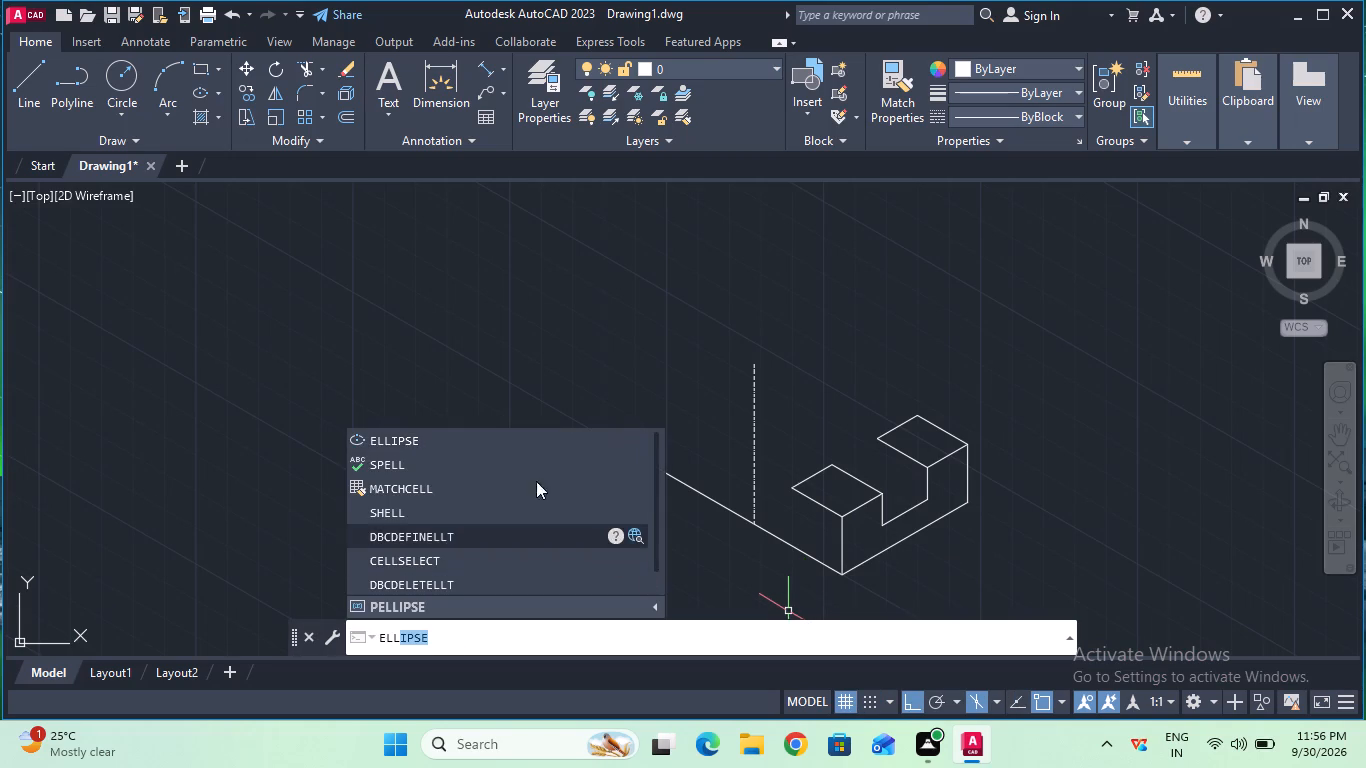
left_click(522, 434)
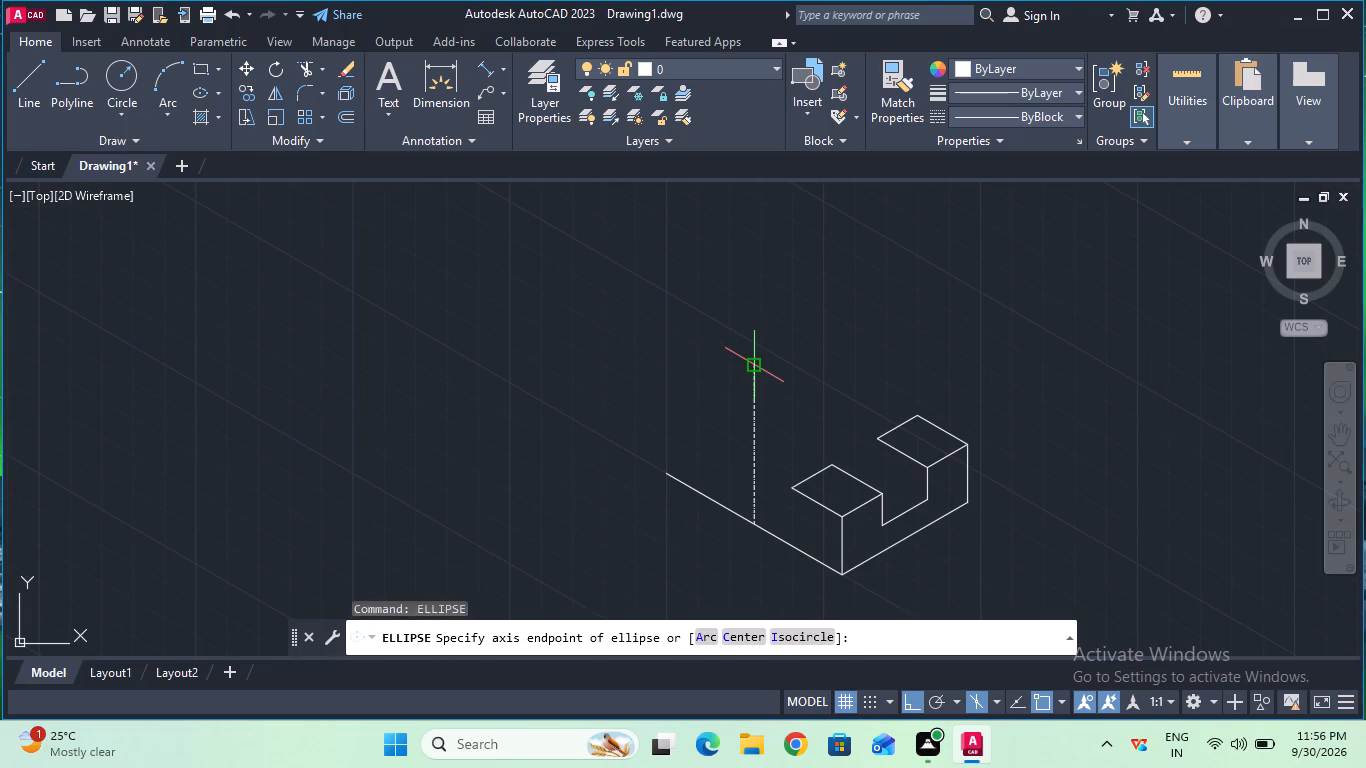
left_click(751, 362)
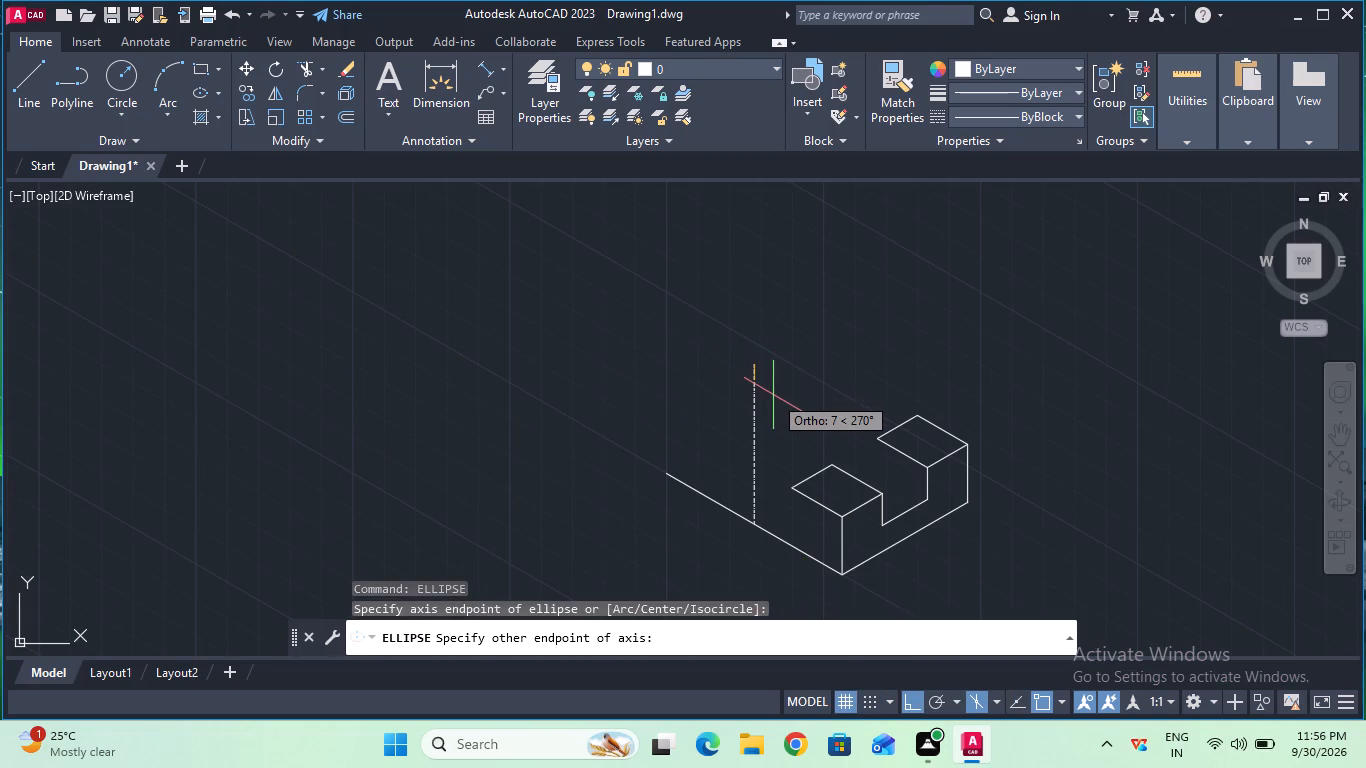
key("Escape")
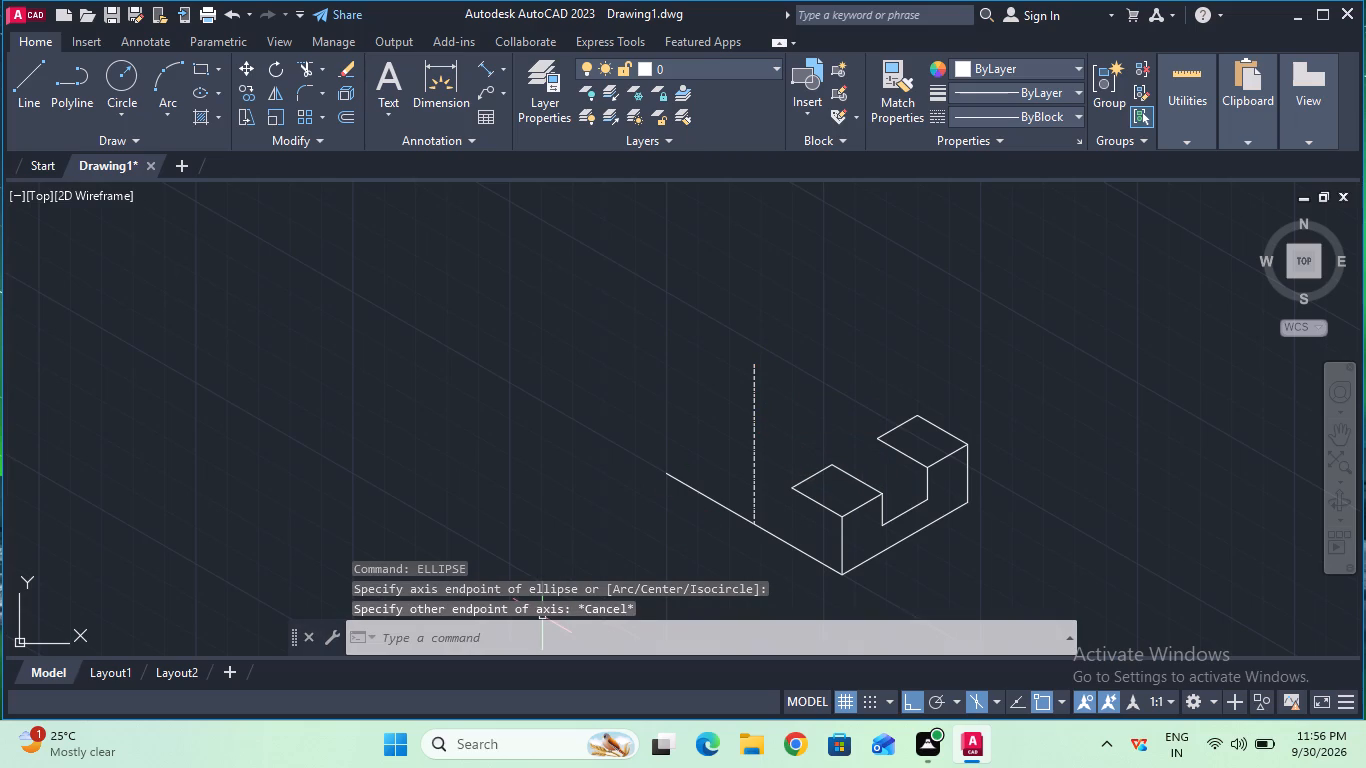
Draw an isocircle of radius 25 mm centred on the upper end of the vertical centre line.
key("e")
type("ll")
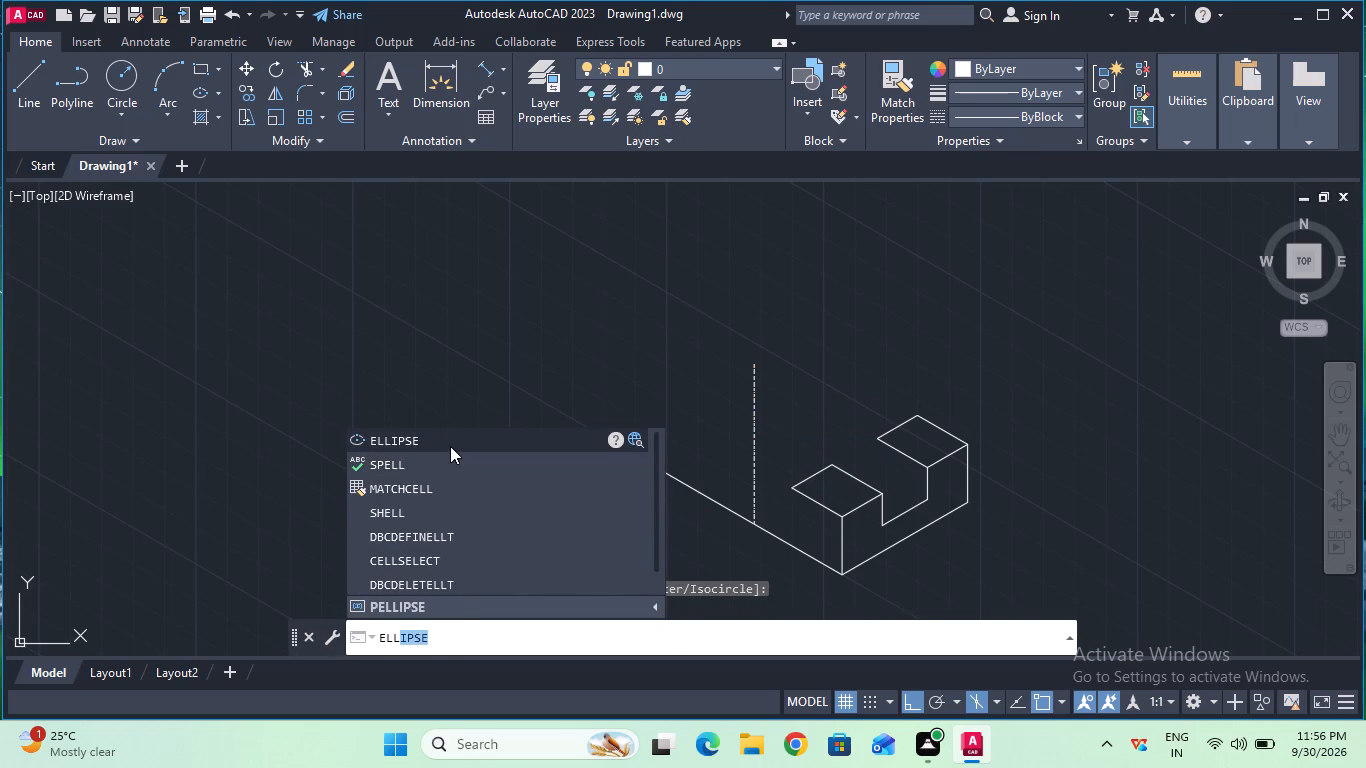
left_click(450, 446)
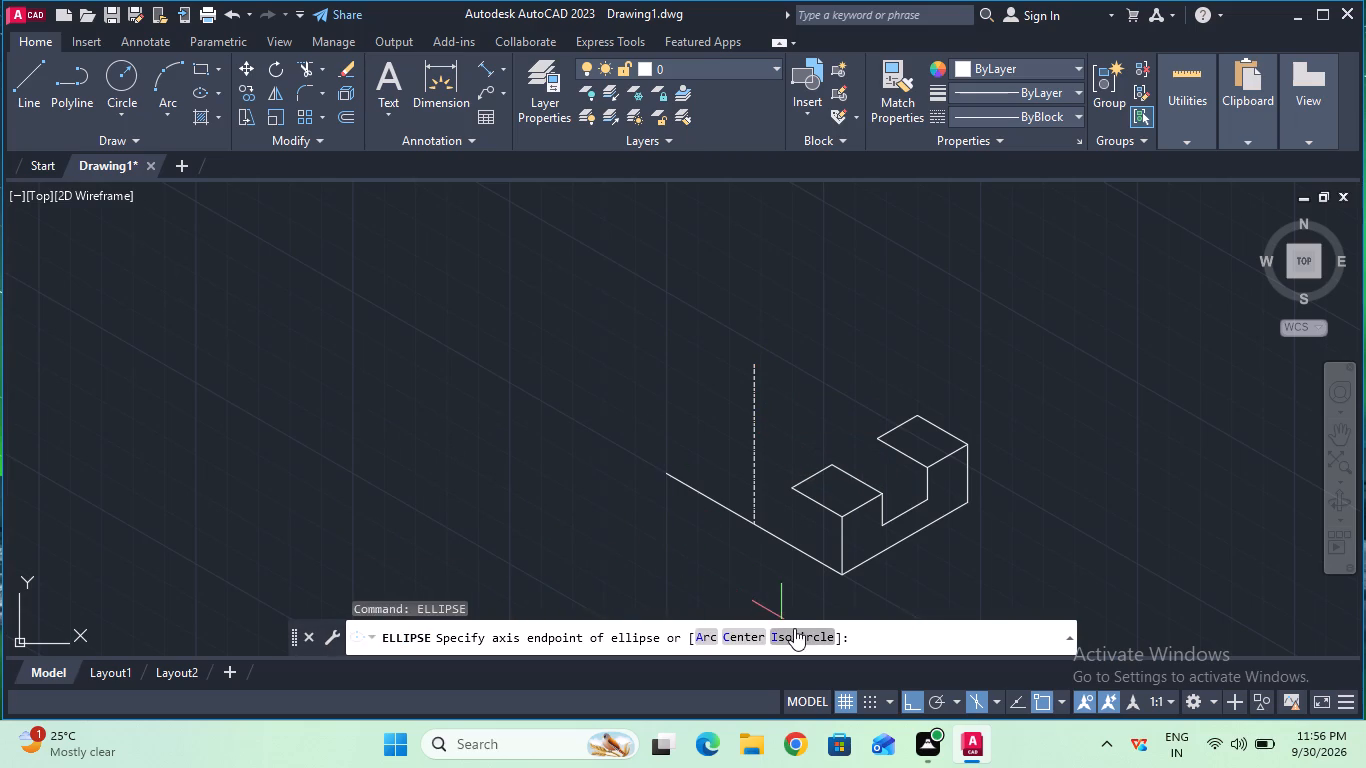
left_click(794, 628)
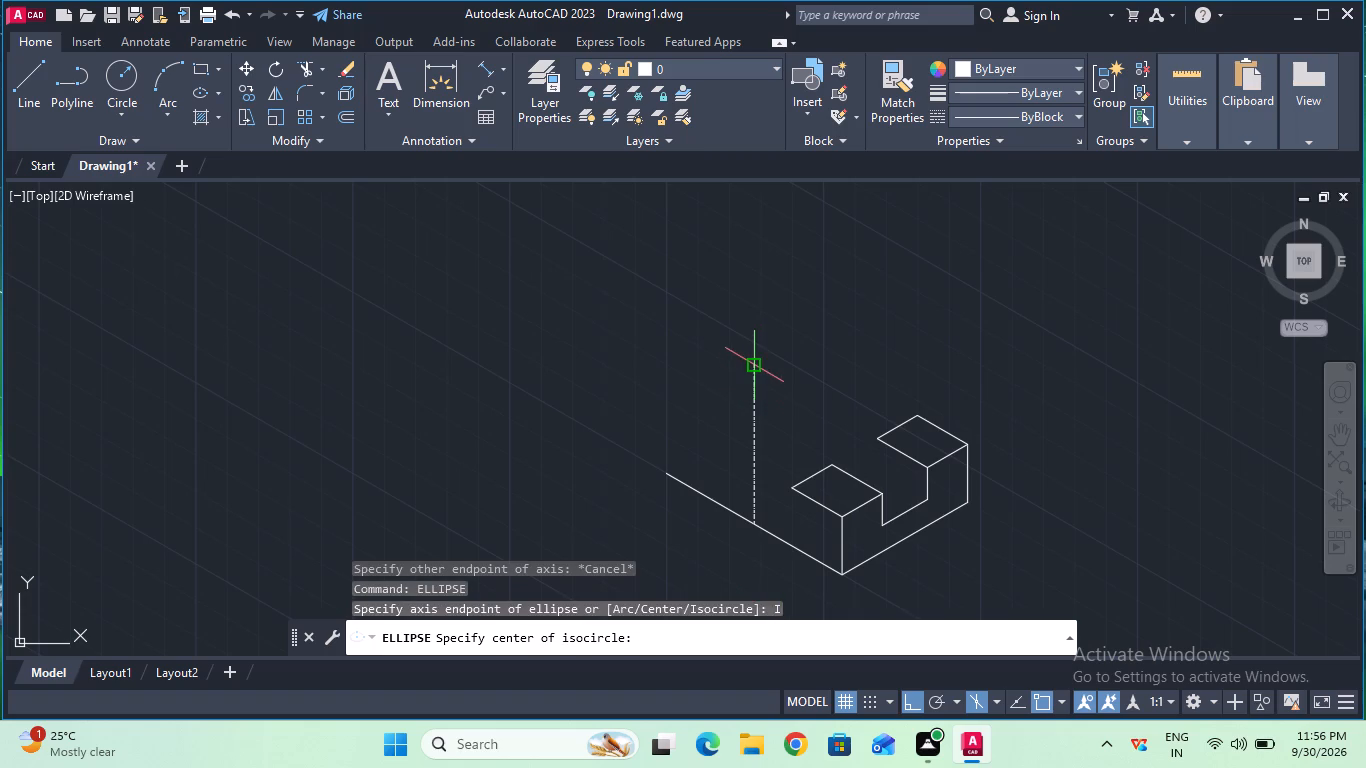
left_click(753, 365)
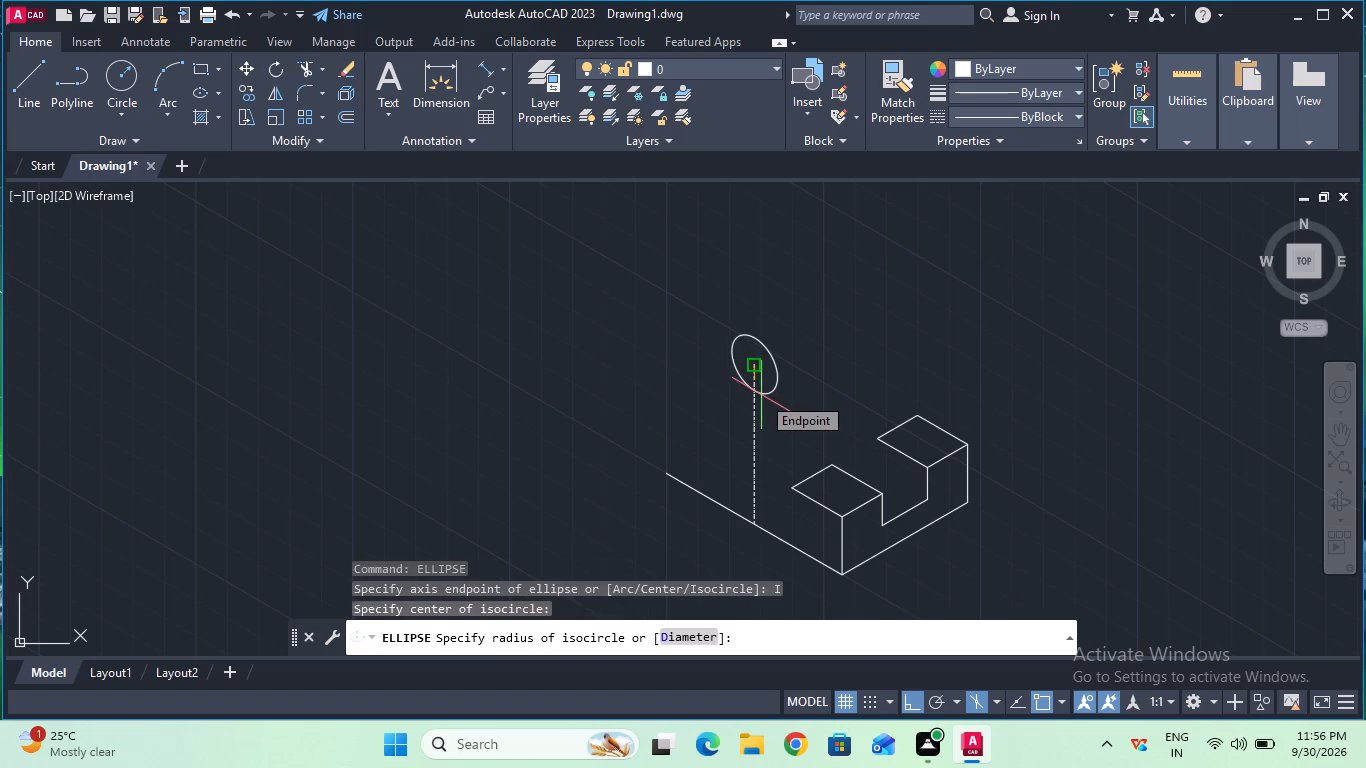
key("2")
key("5")
key("Return")
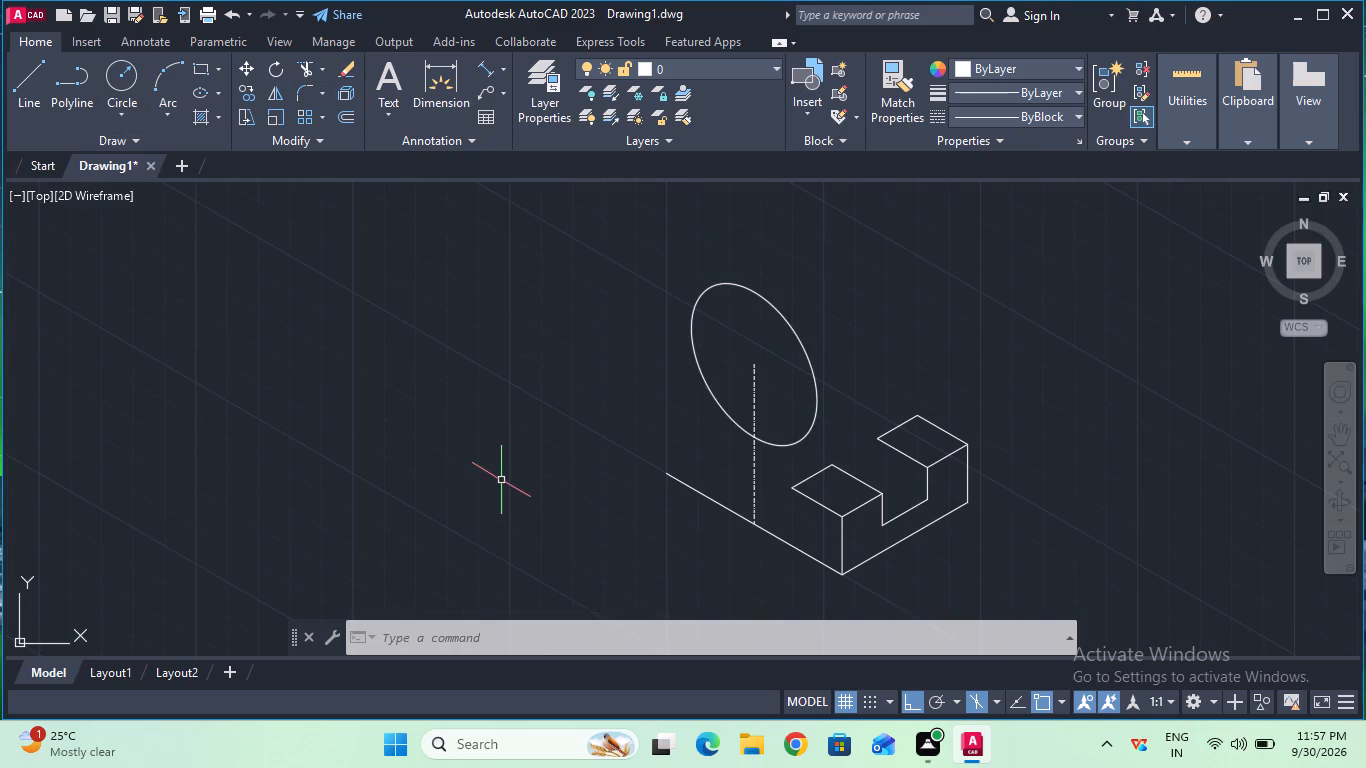
Copy the isocircle 20 mm down-left along the 30° isometric axis from its centre, using Isoplane Top.
double_click(250, 95)
left_click(752, 288)
key("Return")
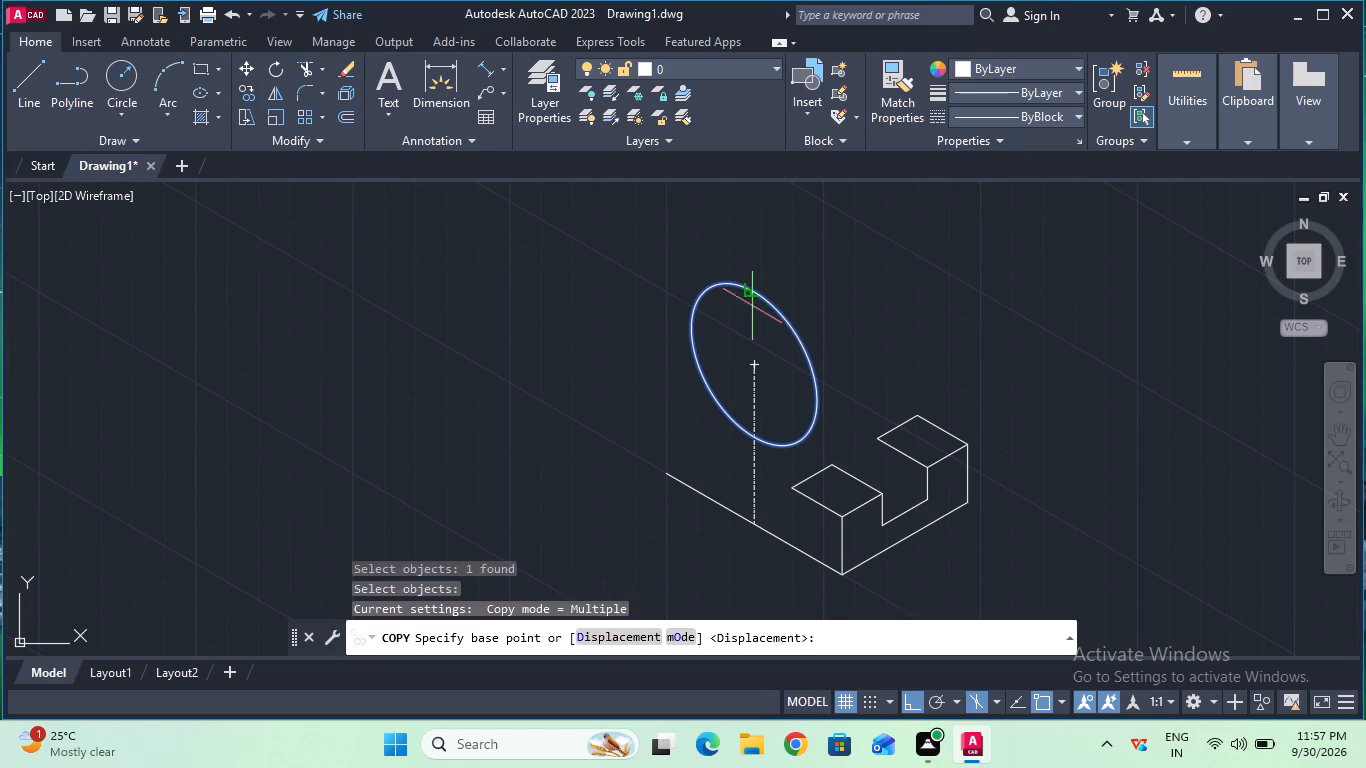
left_click(755, 367)
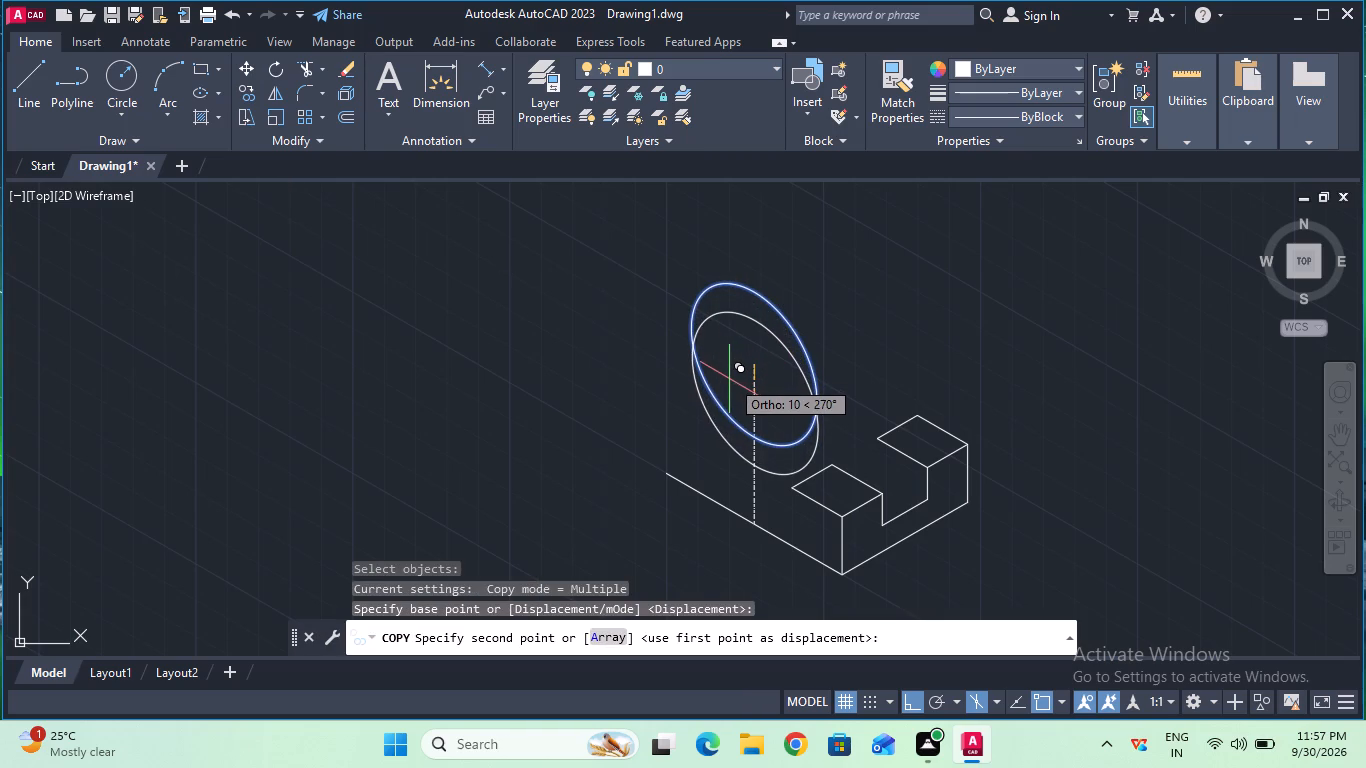
key("F5")
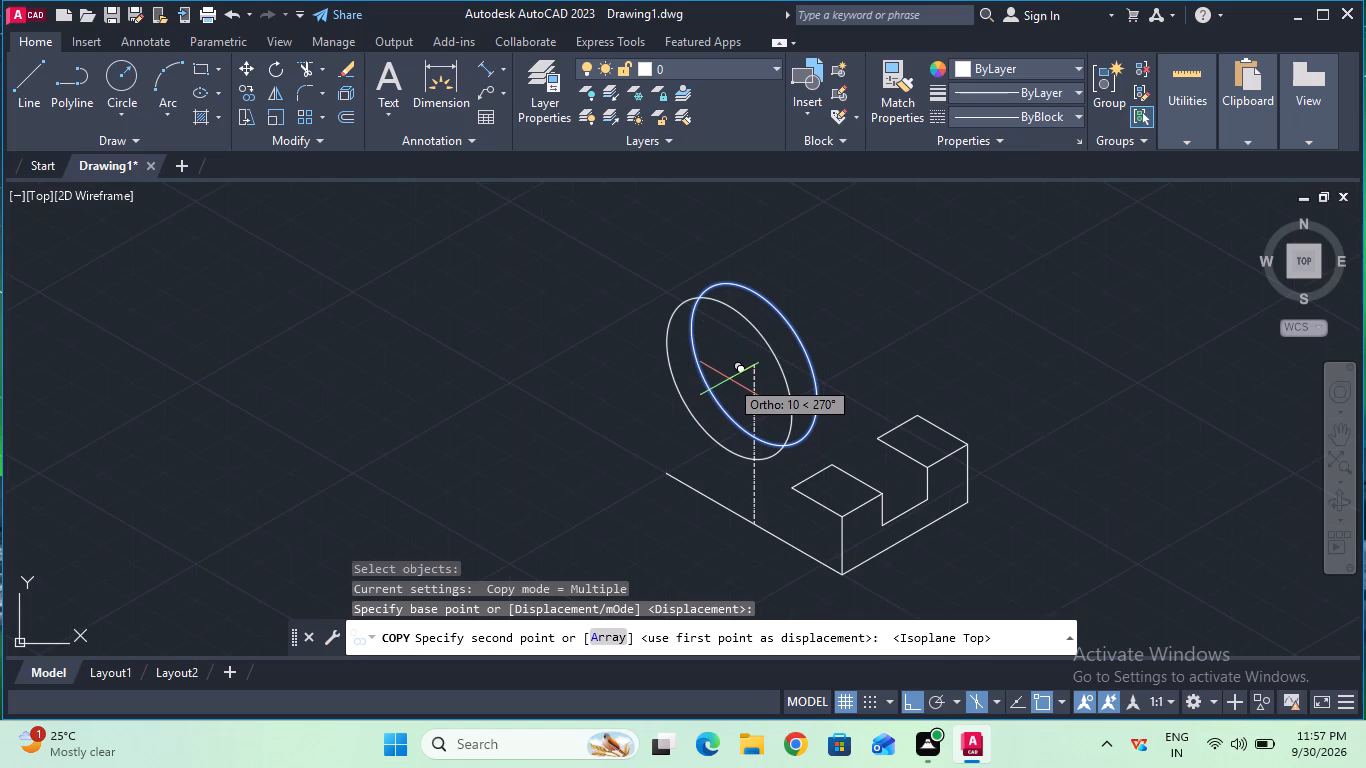
type("20")
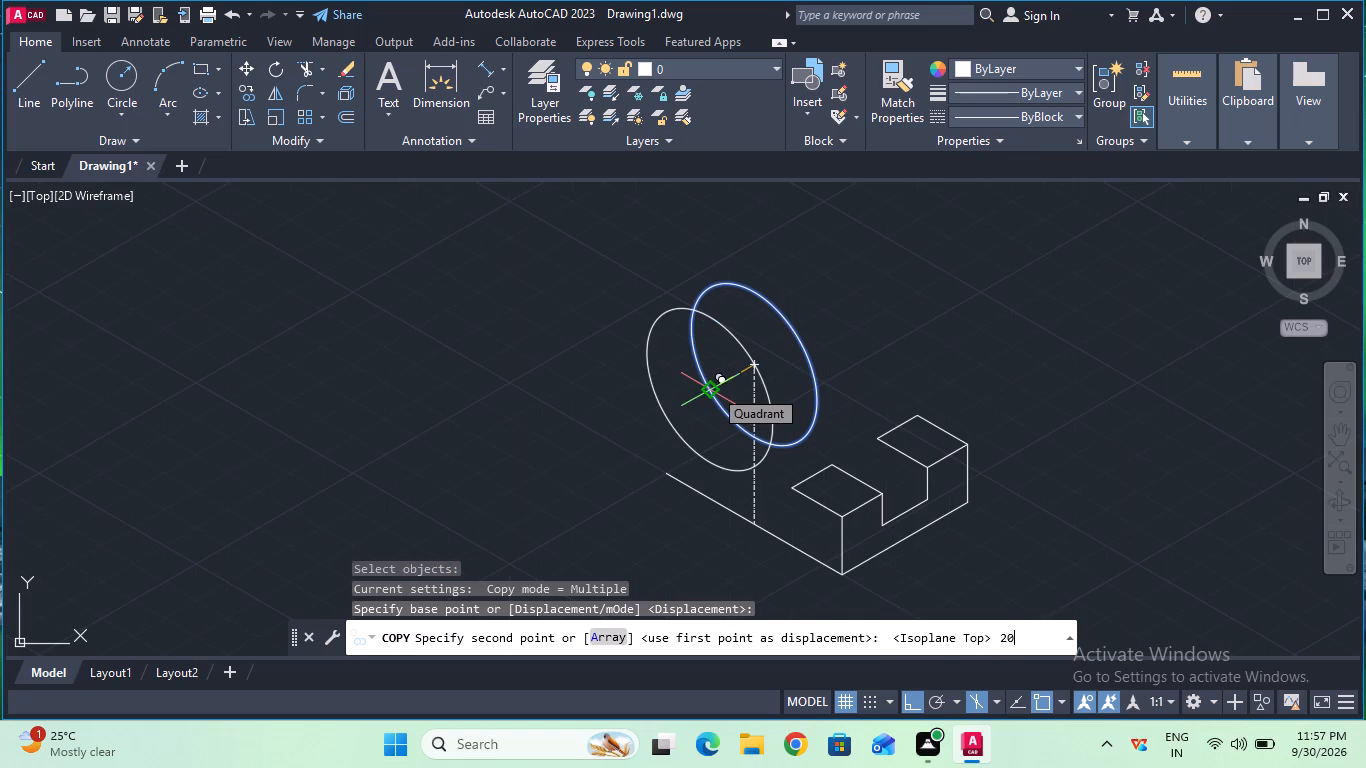
key("Return")
key("Escape")
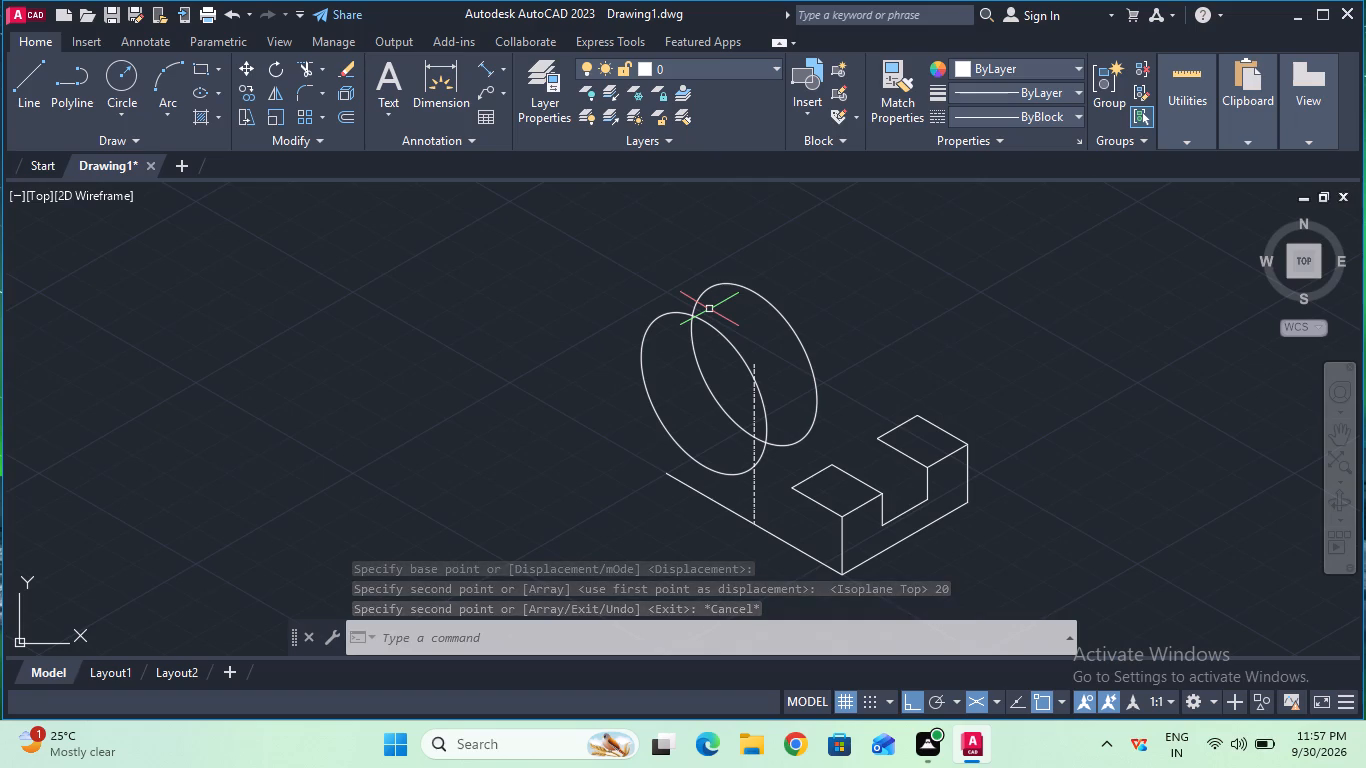
Erase the vertical centre line.
left_click(337, 79)
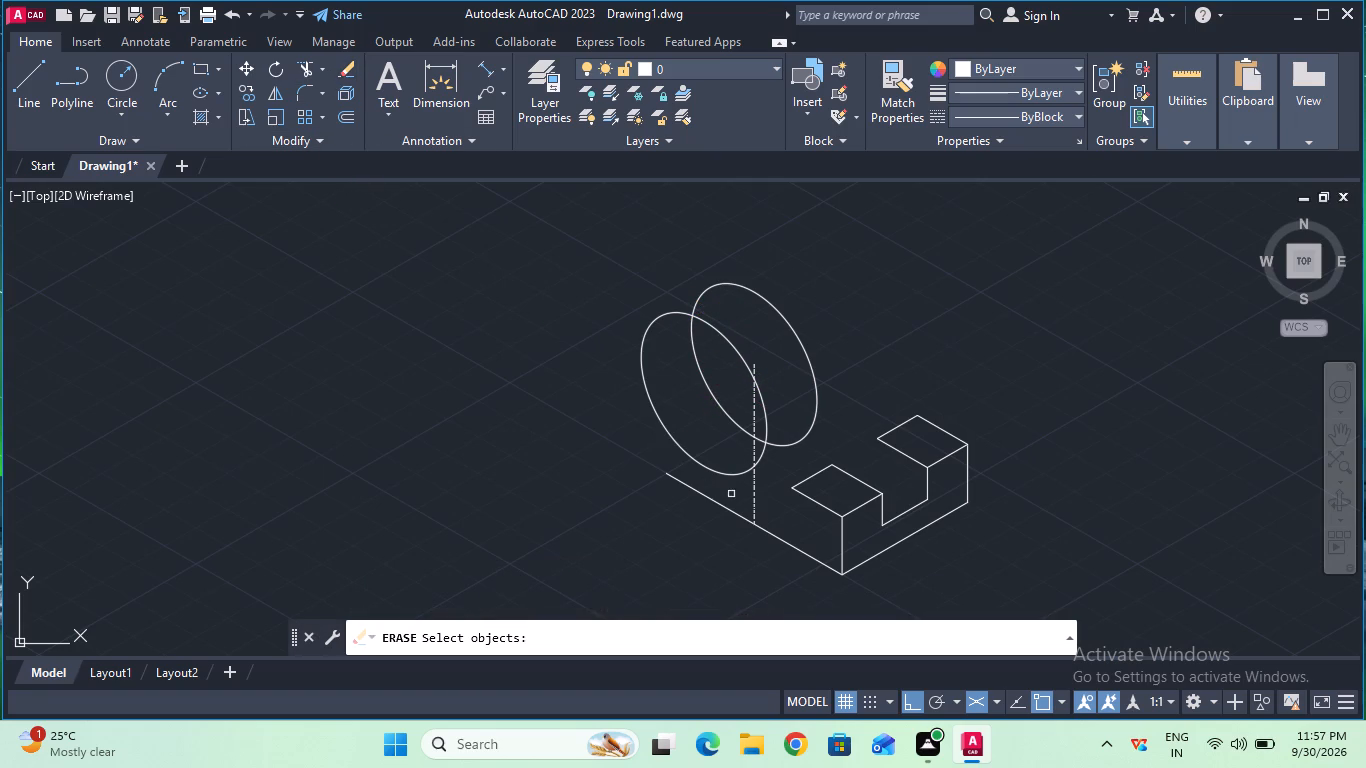
left_click(753, 497)
key("Return")
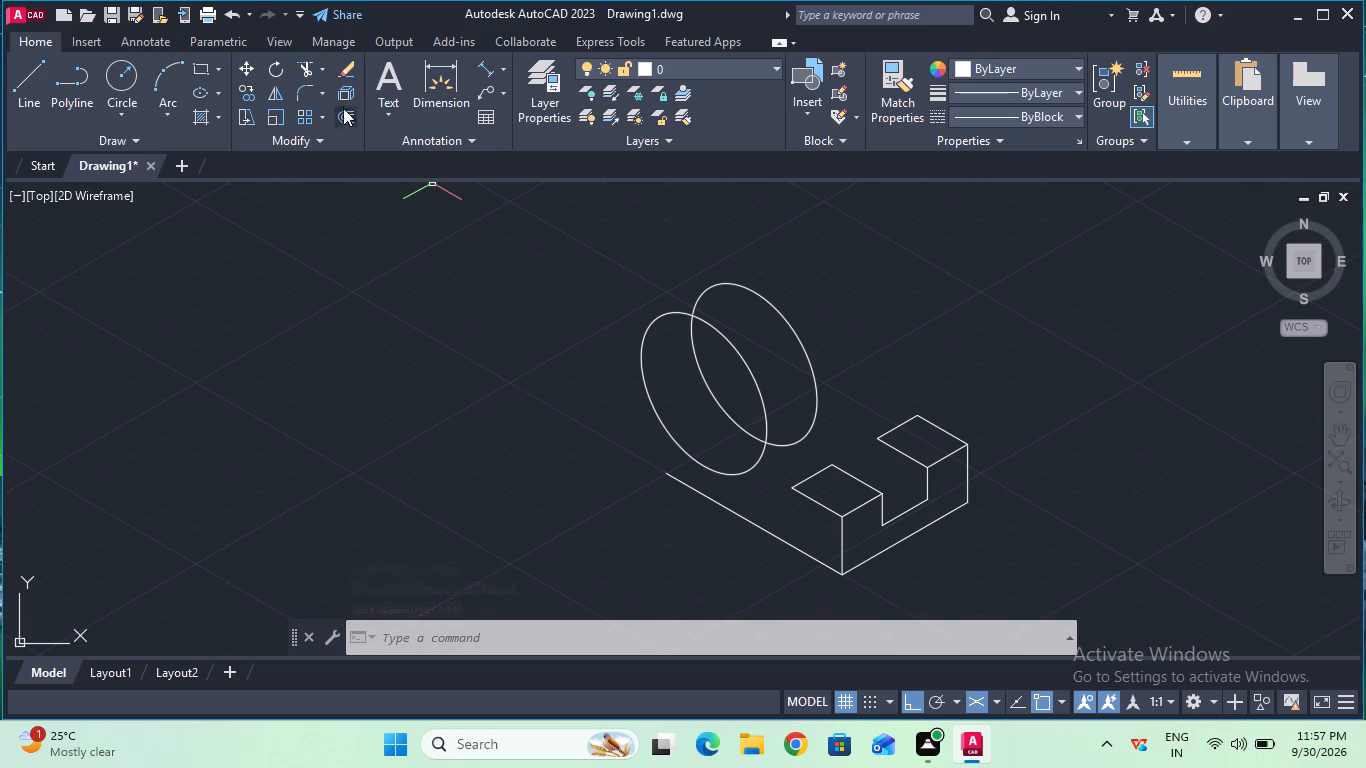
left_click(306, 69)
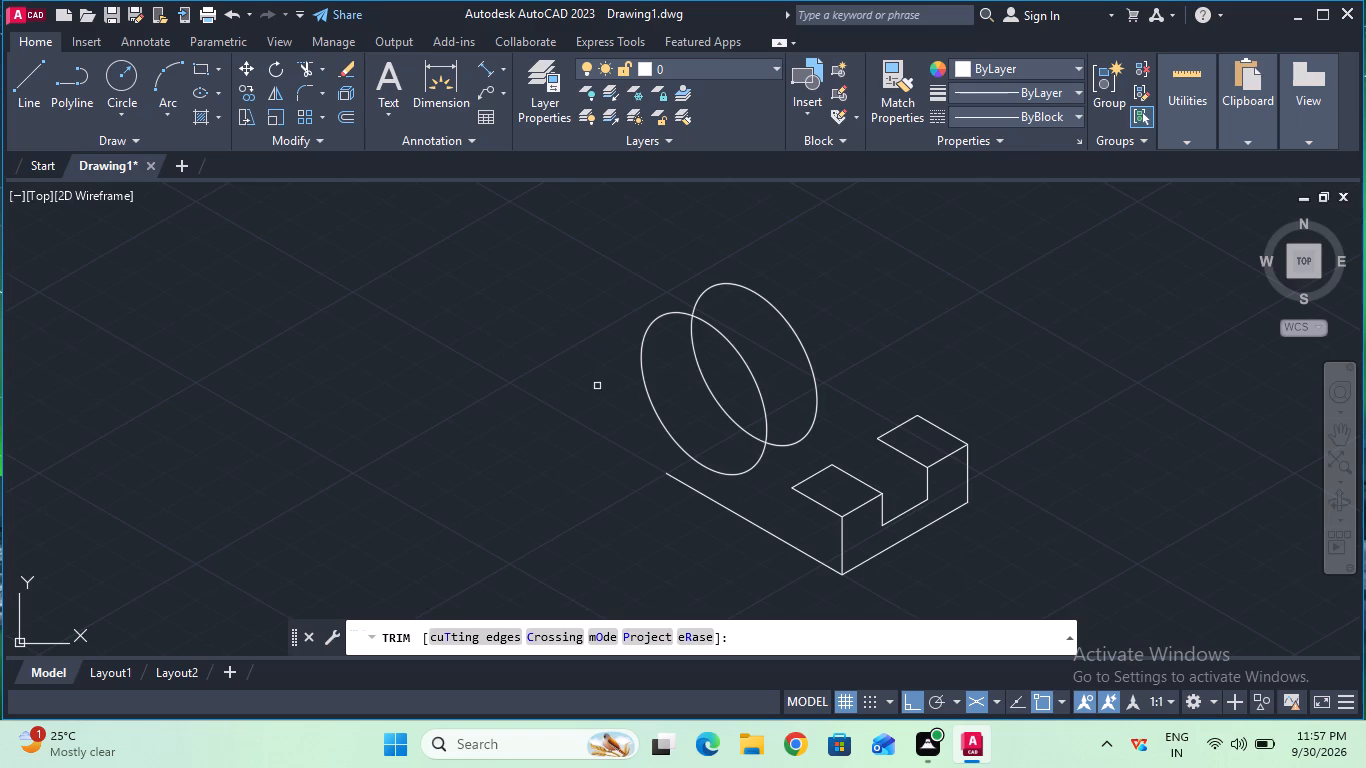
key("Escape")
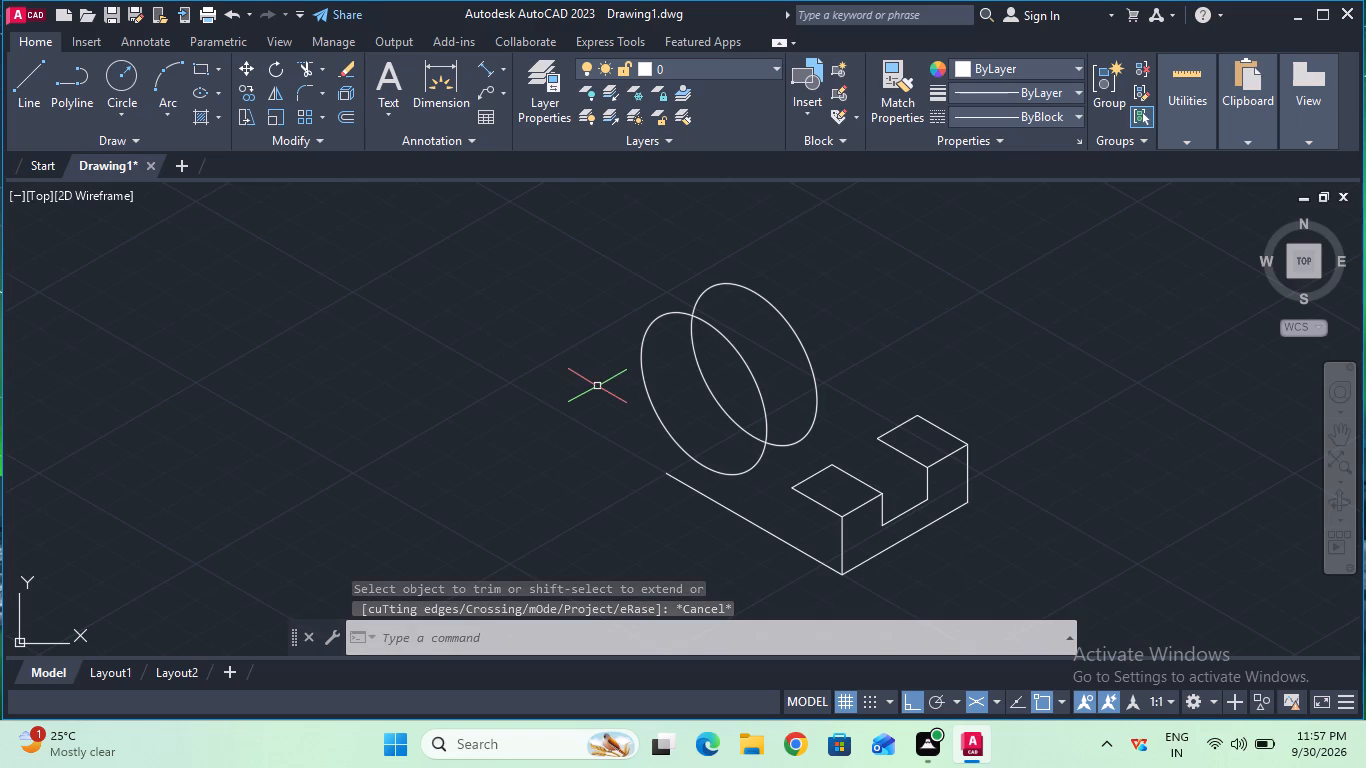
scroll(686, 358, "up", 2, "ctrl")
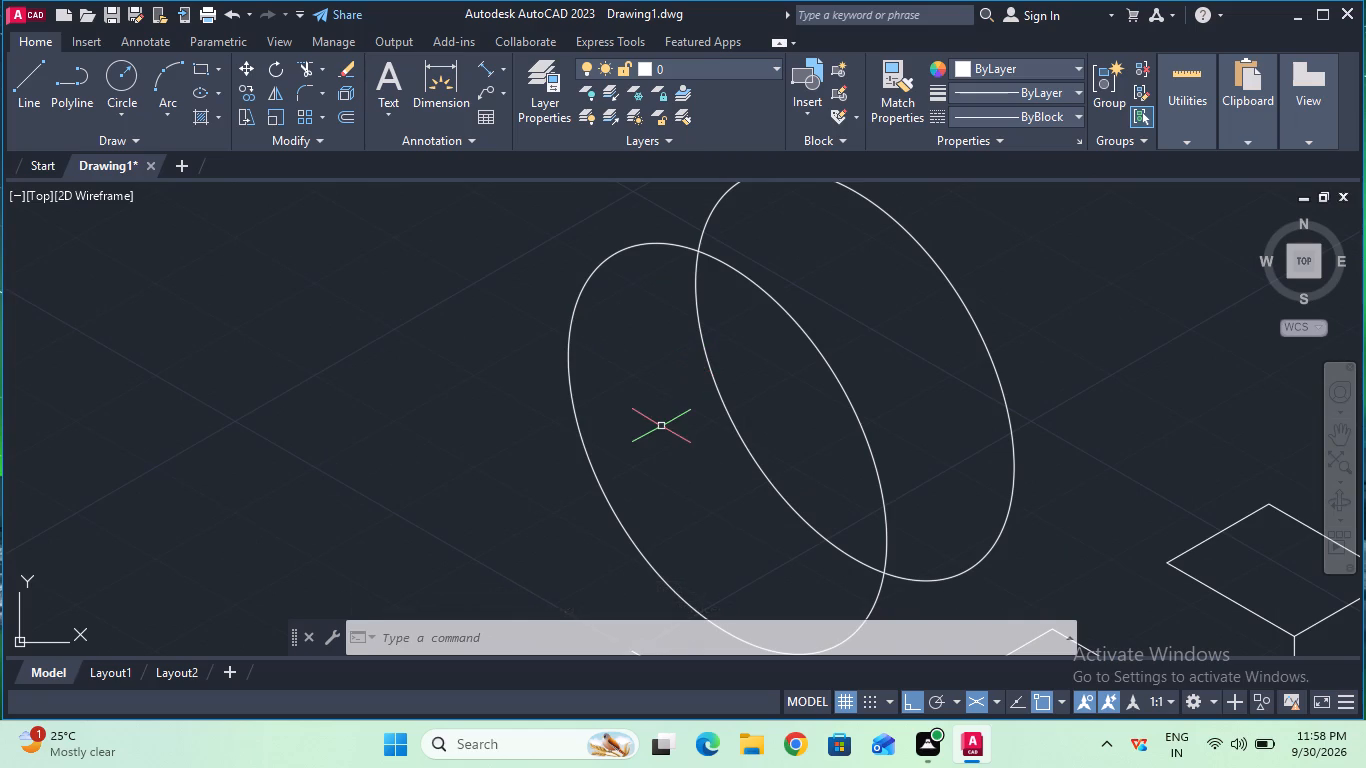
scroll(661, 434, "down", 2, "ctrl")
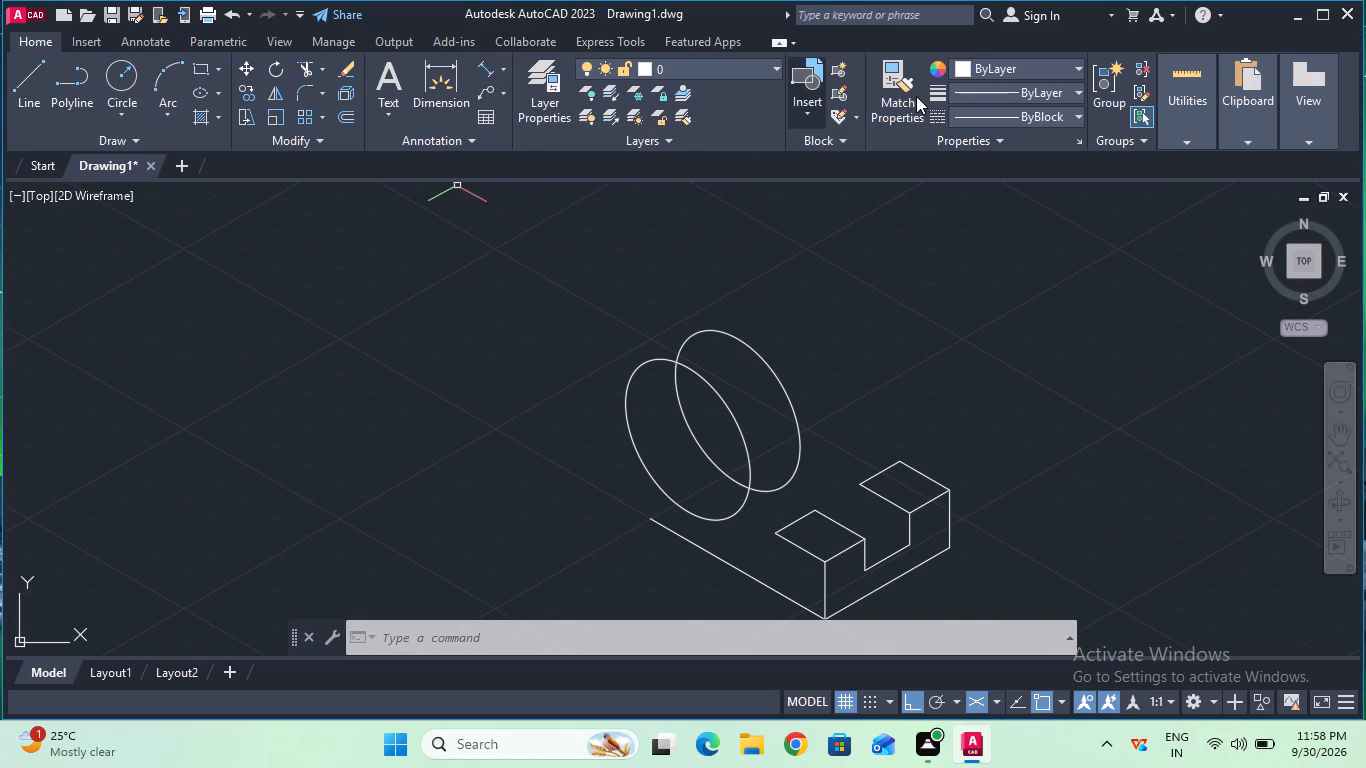
Draw a 25 mm line straight down from the front isocircle's centre, using Isoplane Right.
left_click(37, 79)
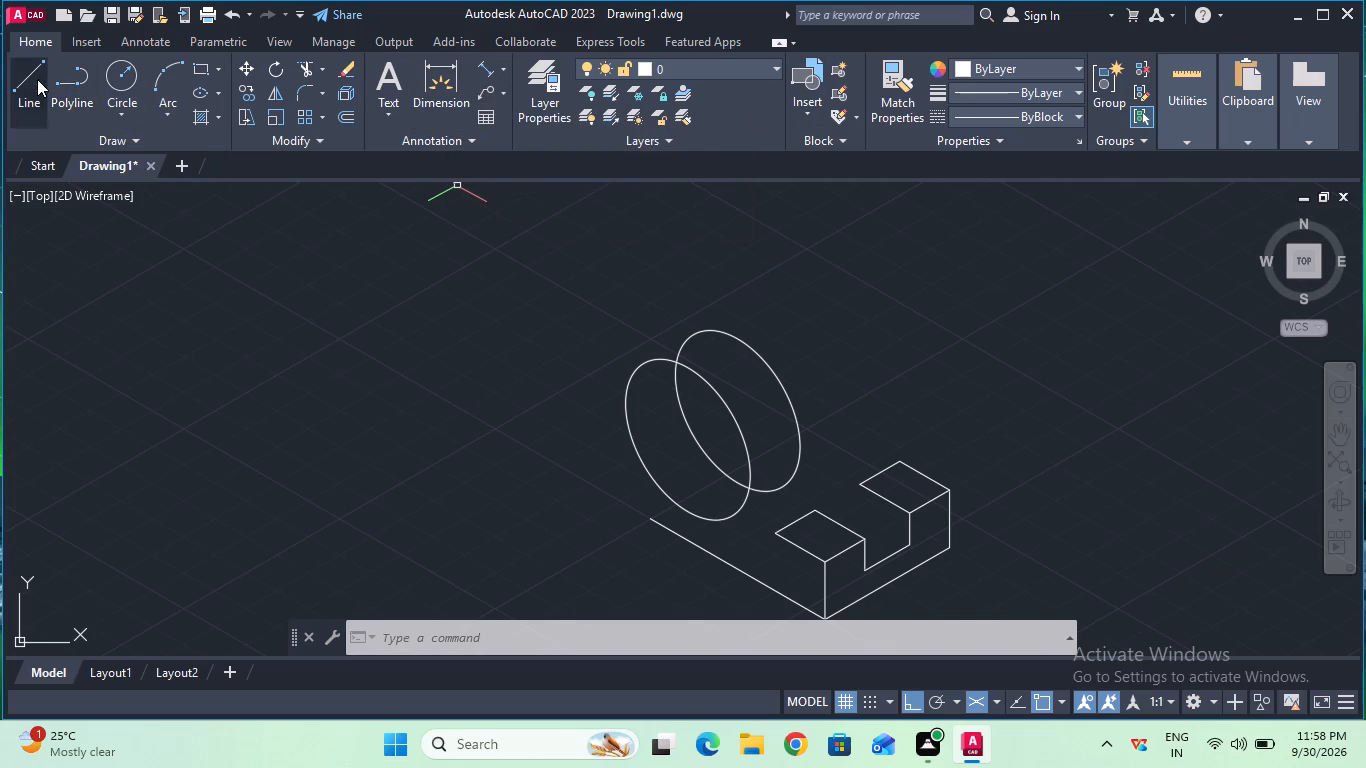
left_click(686, 445)
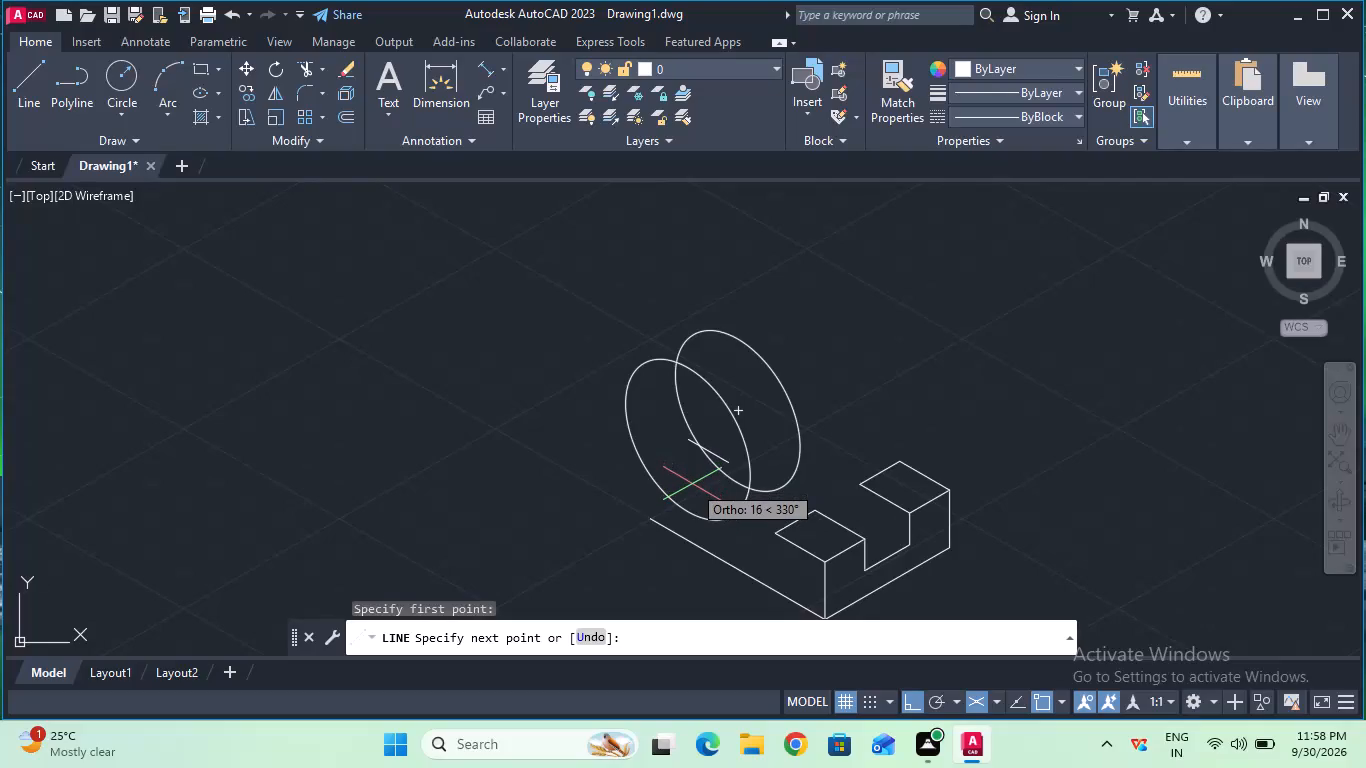
key("F5")
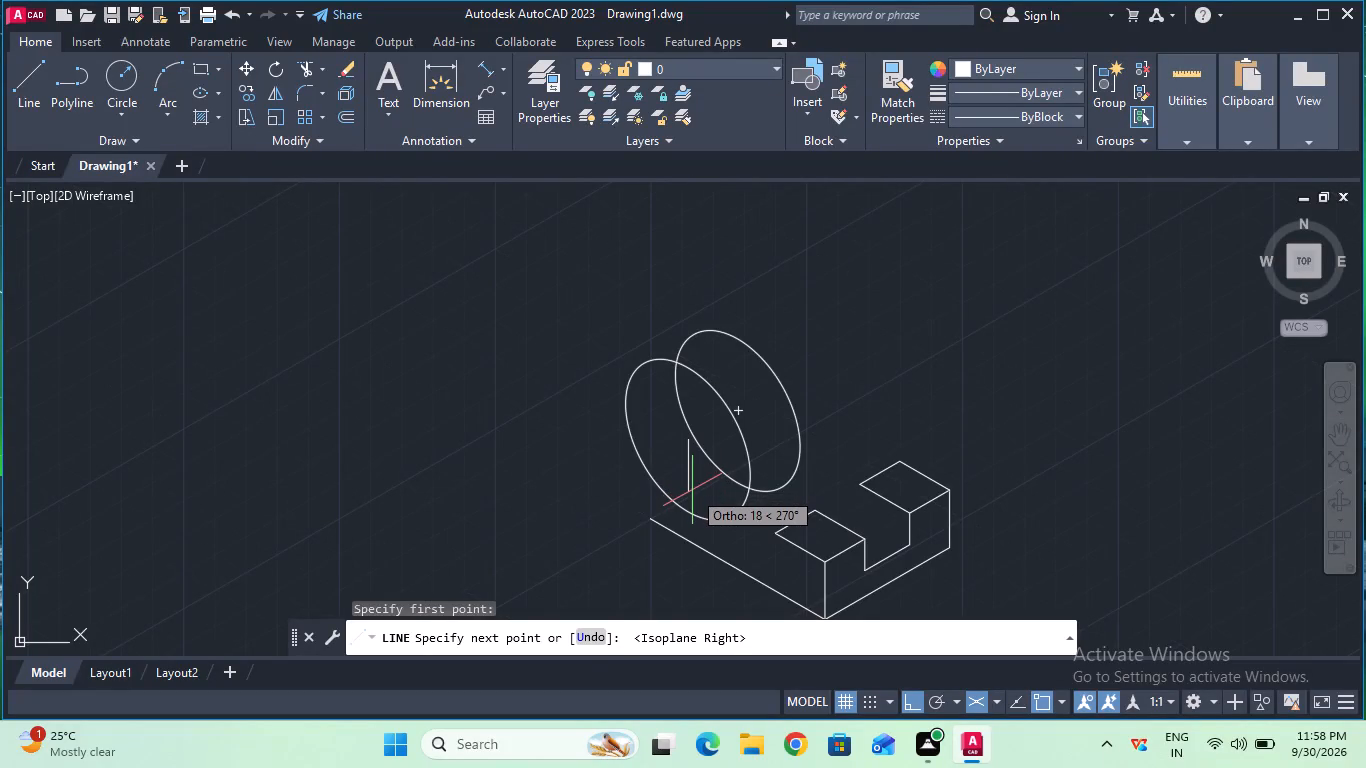
type("25")
key("Return")
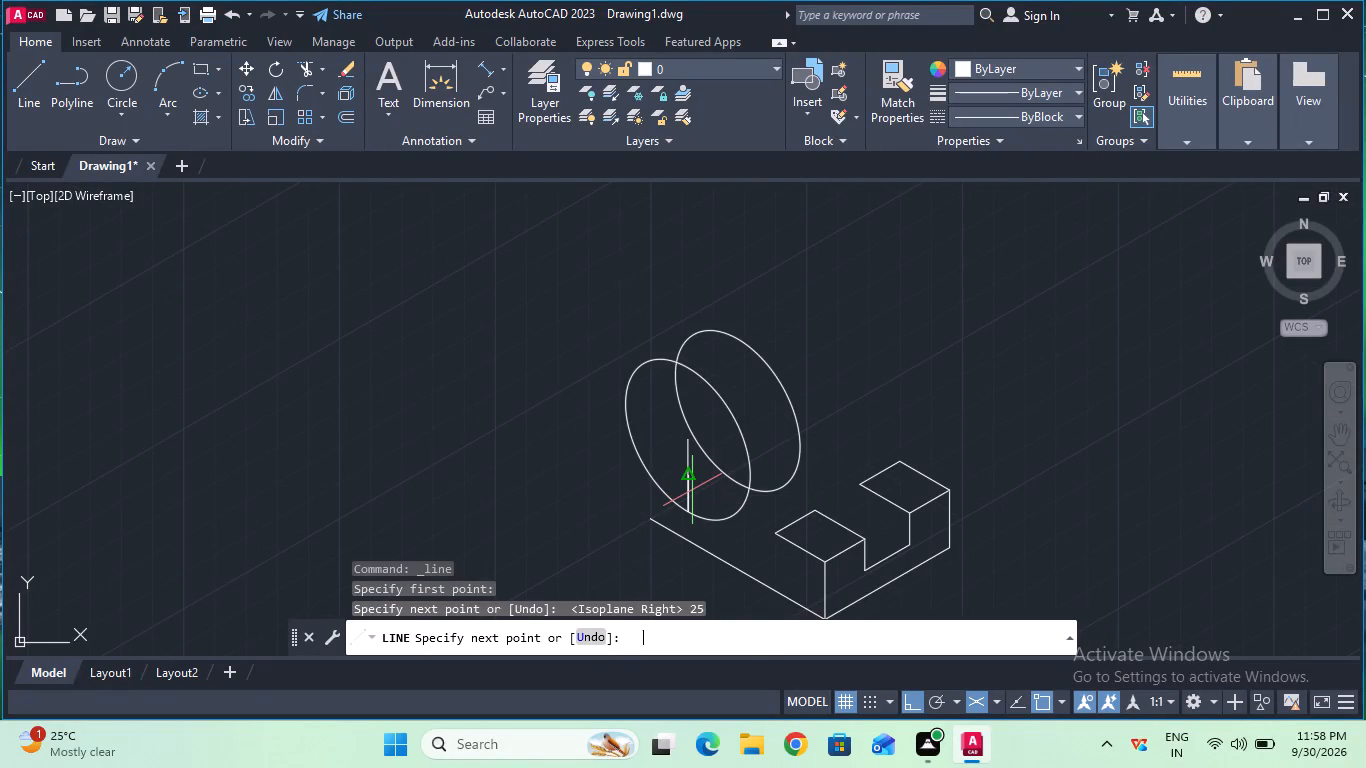
key("Escape")
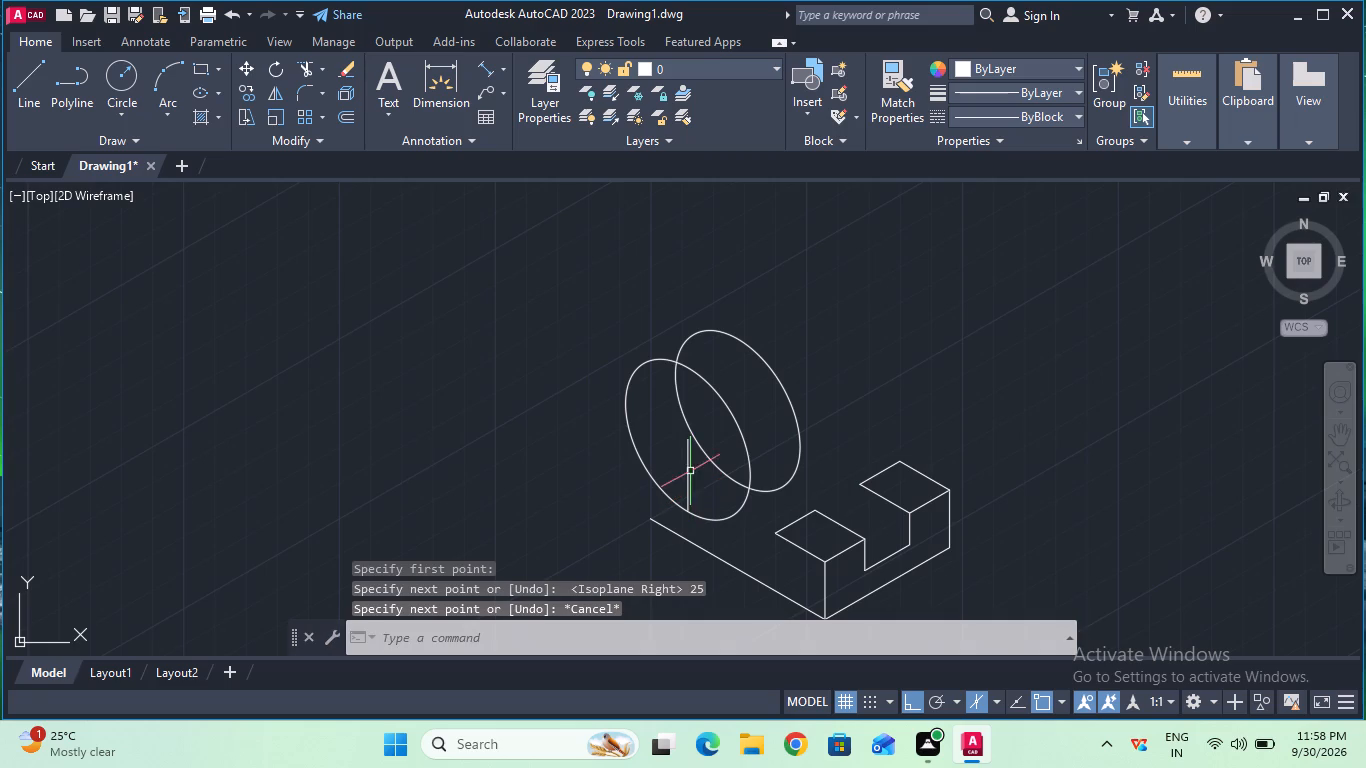
Trim away the part of the rear isocircle that lies inside the front isocircle.
scroll(689, 451, "up", 2, "ctrl")
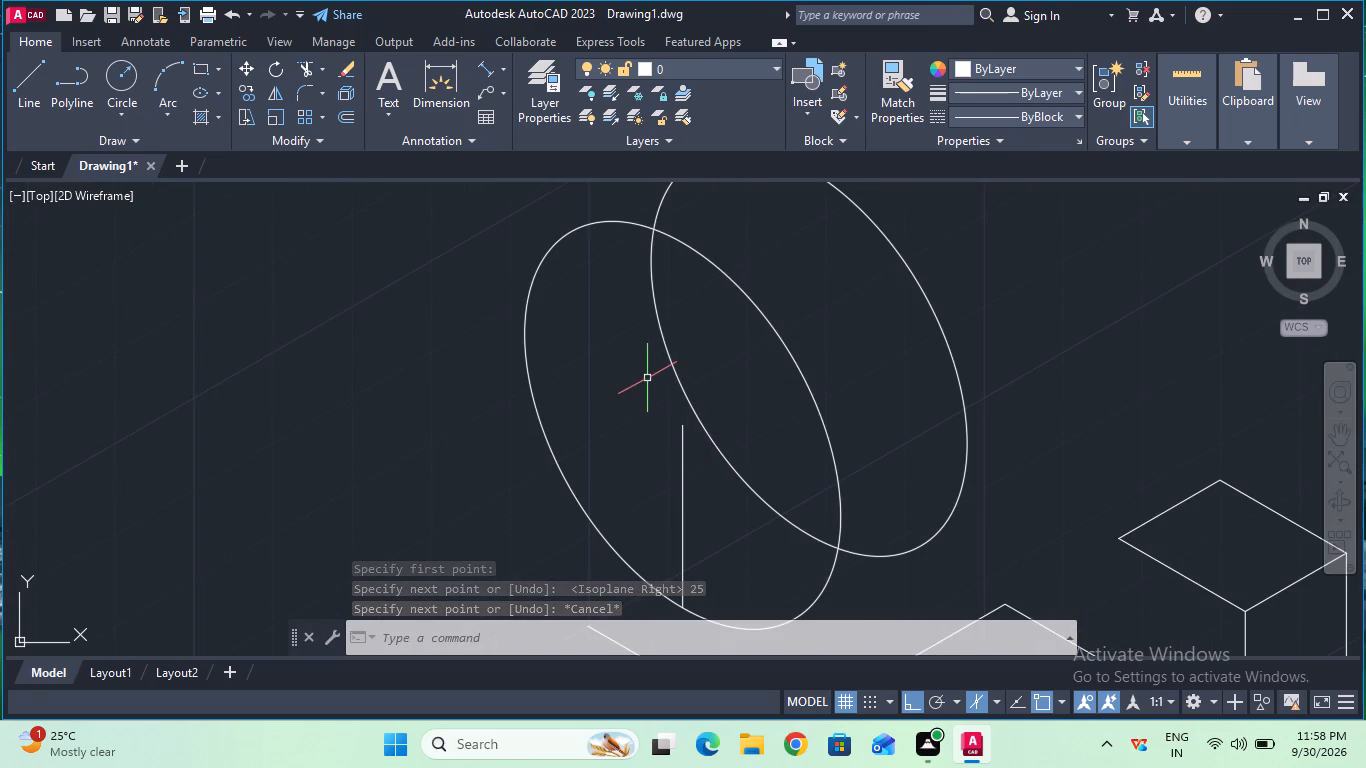
left_click(302, 74)
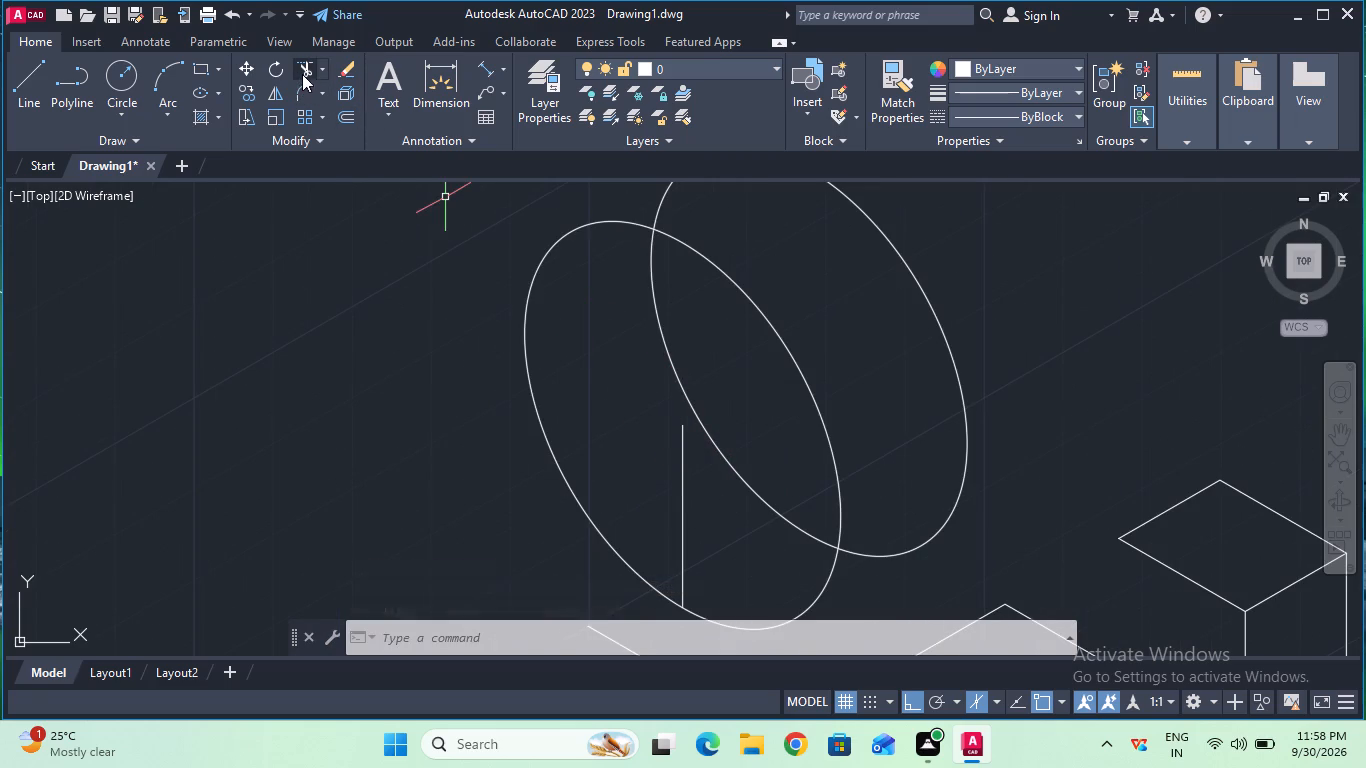
left_click(675, 372)
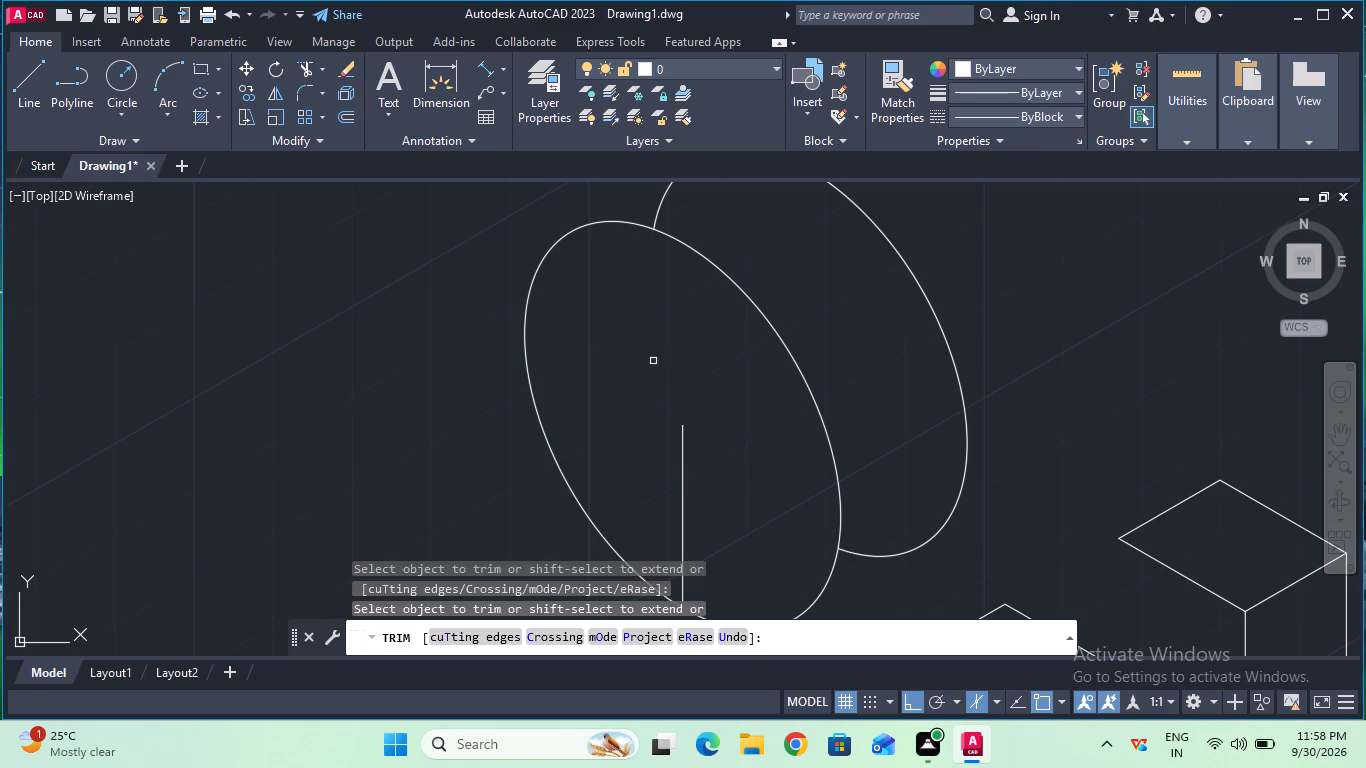
key("Escape")
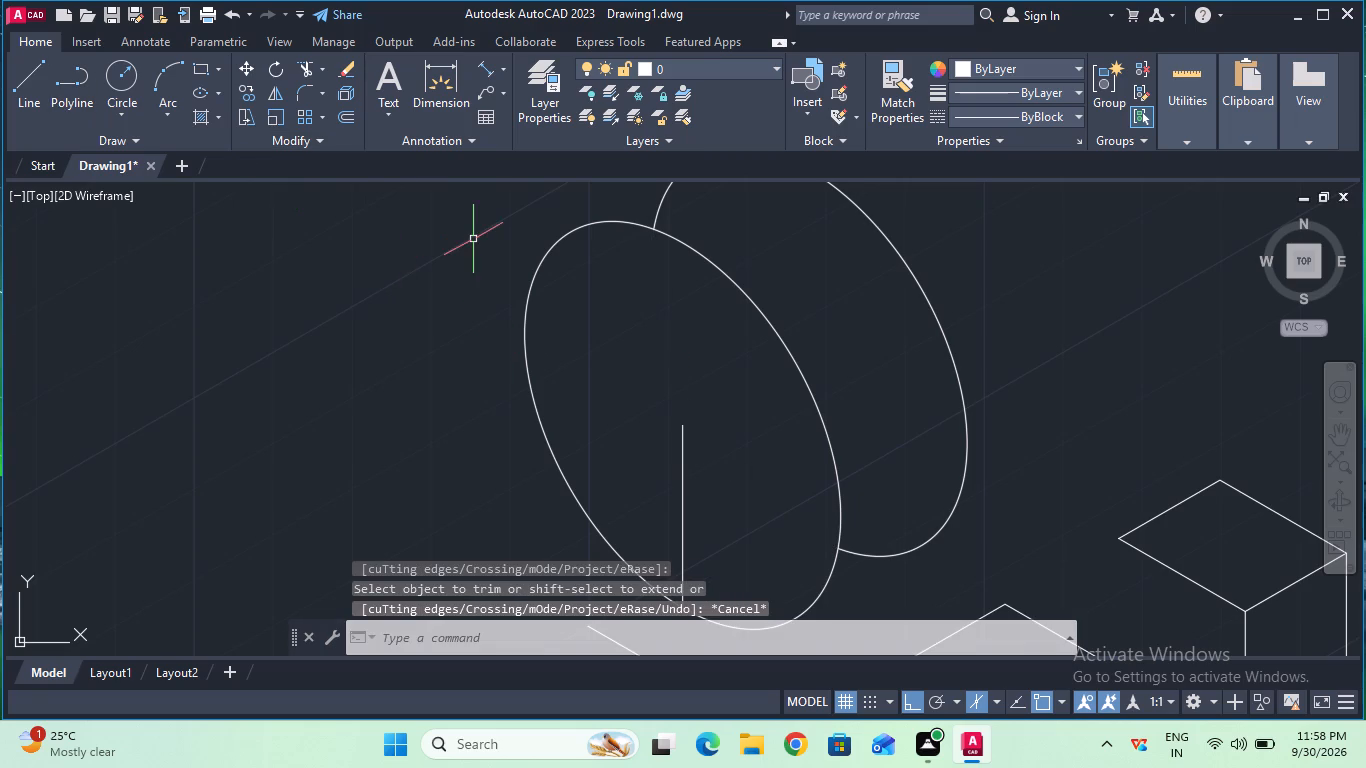
Set the linetype of the 25 mm vertical line in the front isocircle to CENTER.
left_click(681, 446)
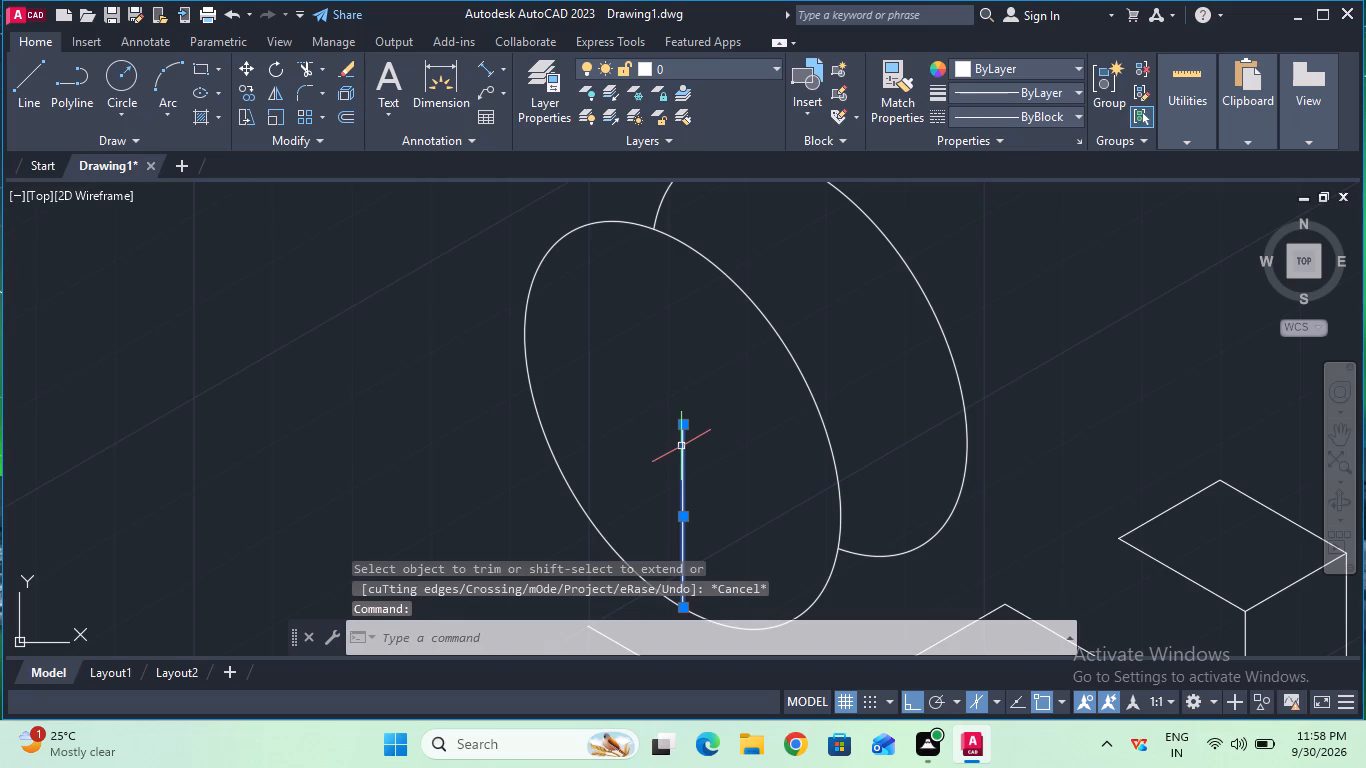
type("pr")
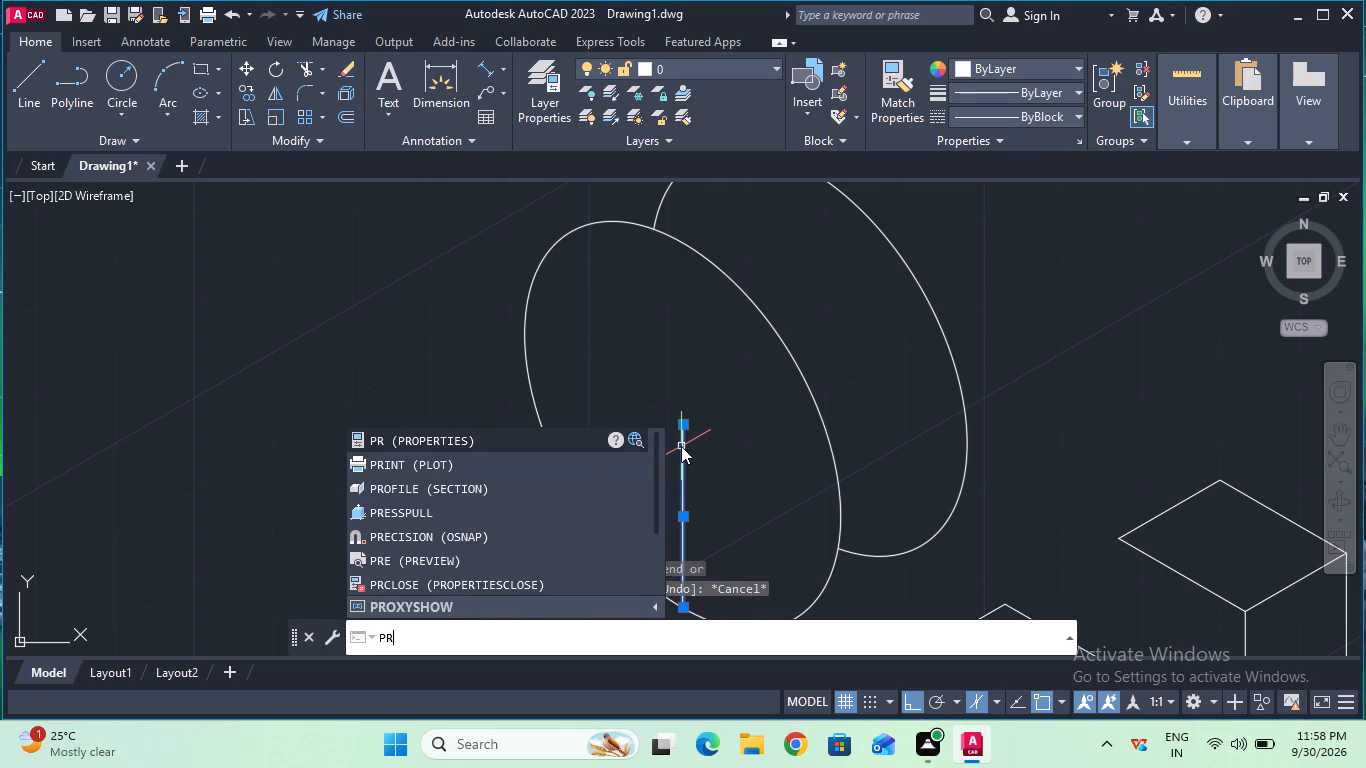
left_click(489, 441)
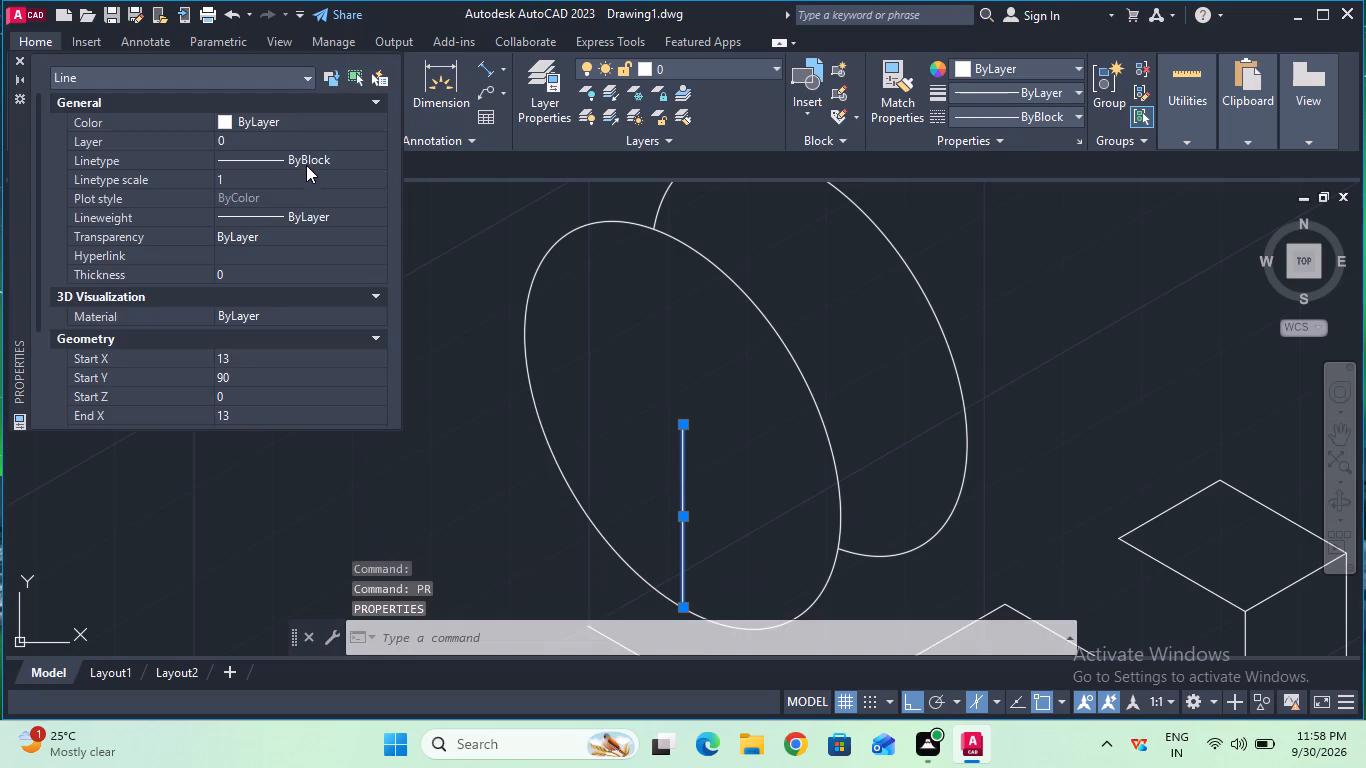
left_click(308, 159)
left_click(308, 159)
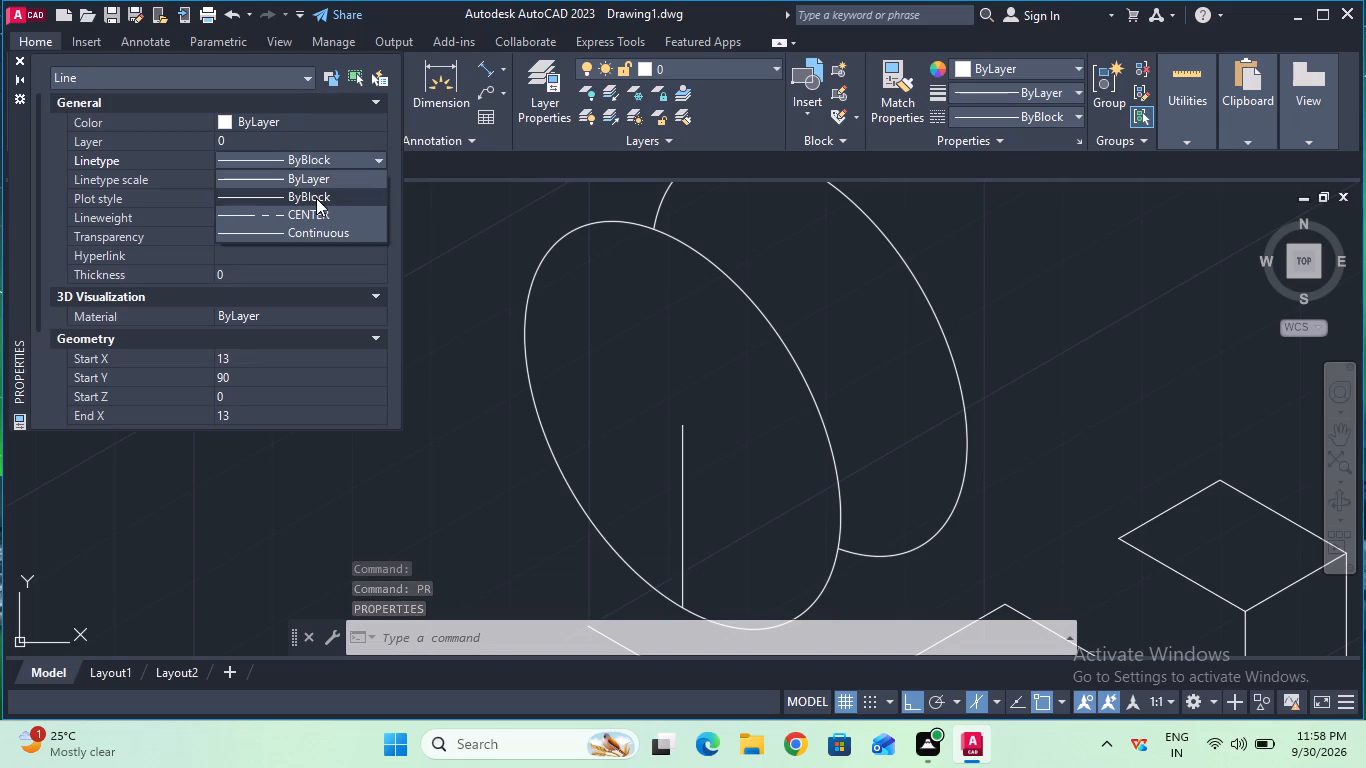
left_click(317, 209)
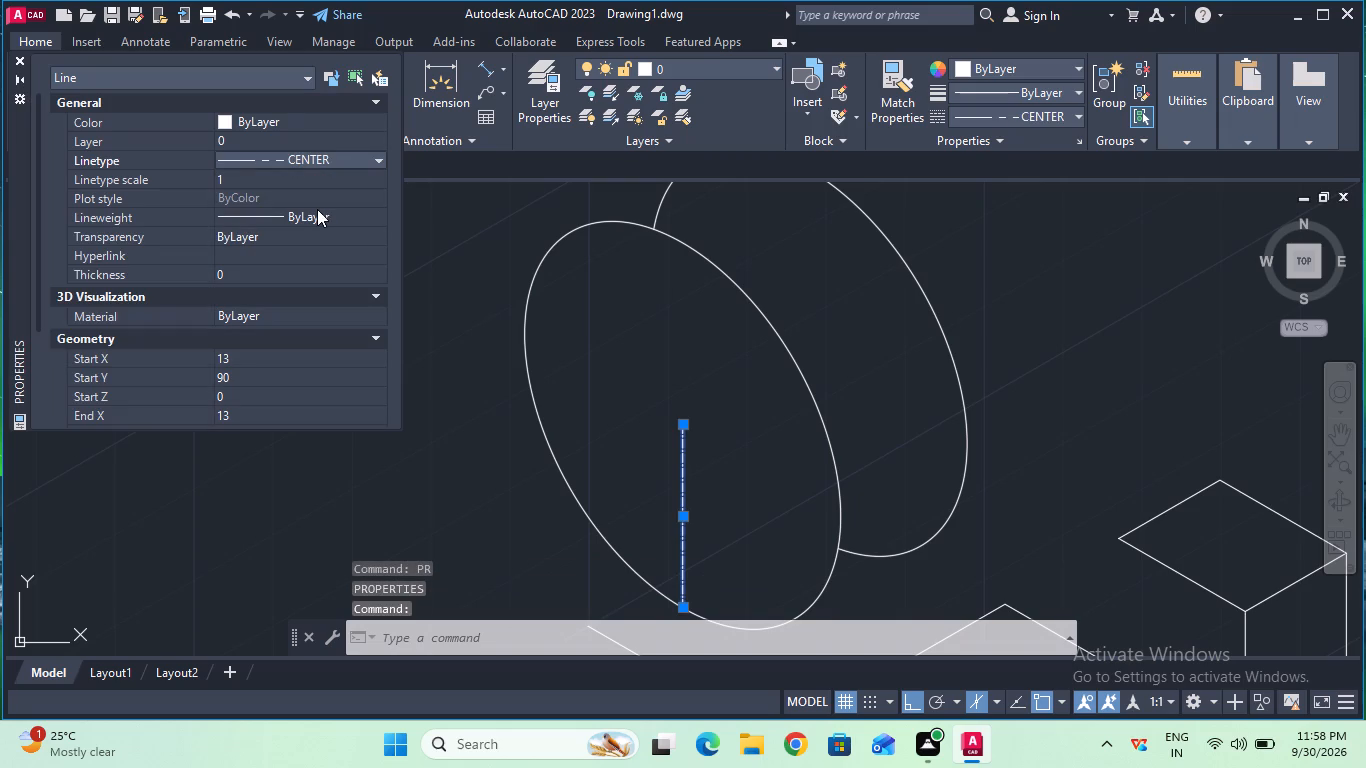
left_click(23, 61)
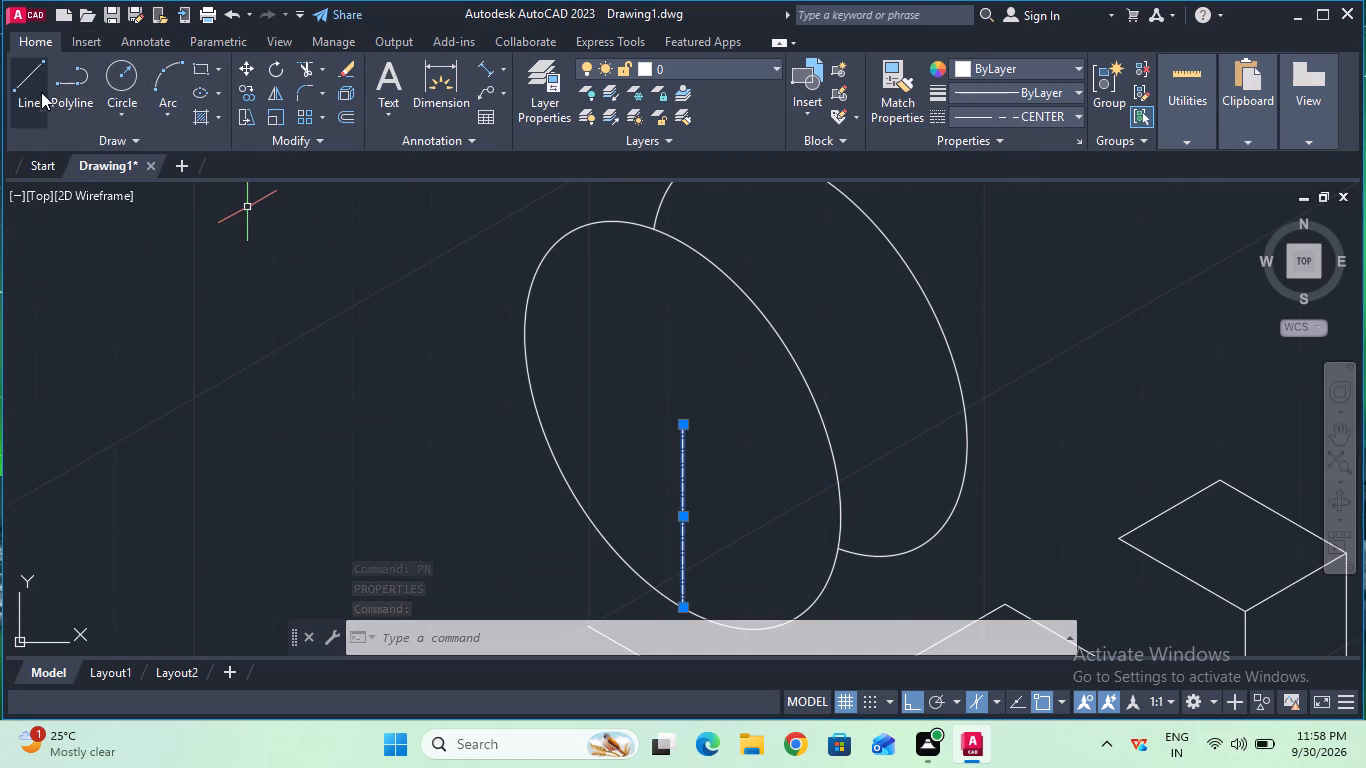
Draw a 13 mm line straight up from the front isocircle's centre.
left_click(37, 91)
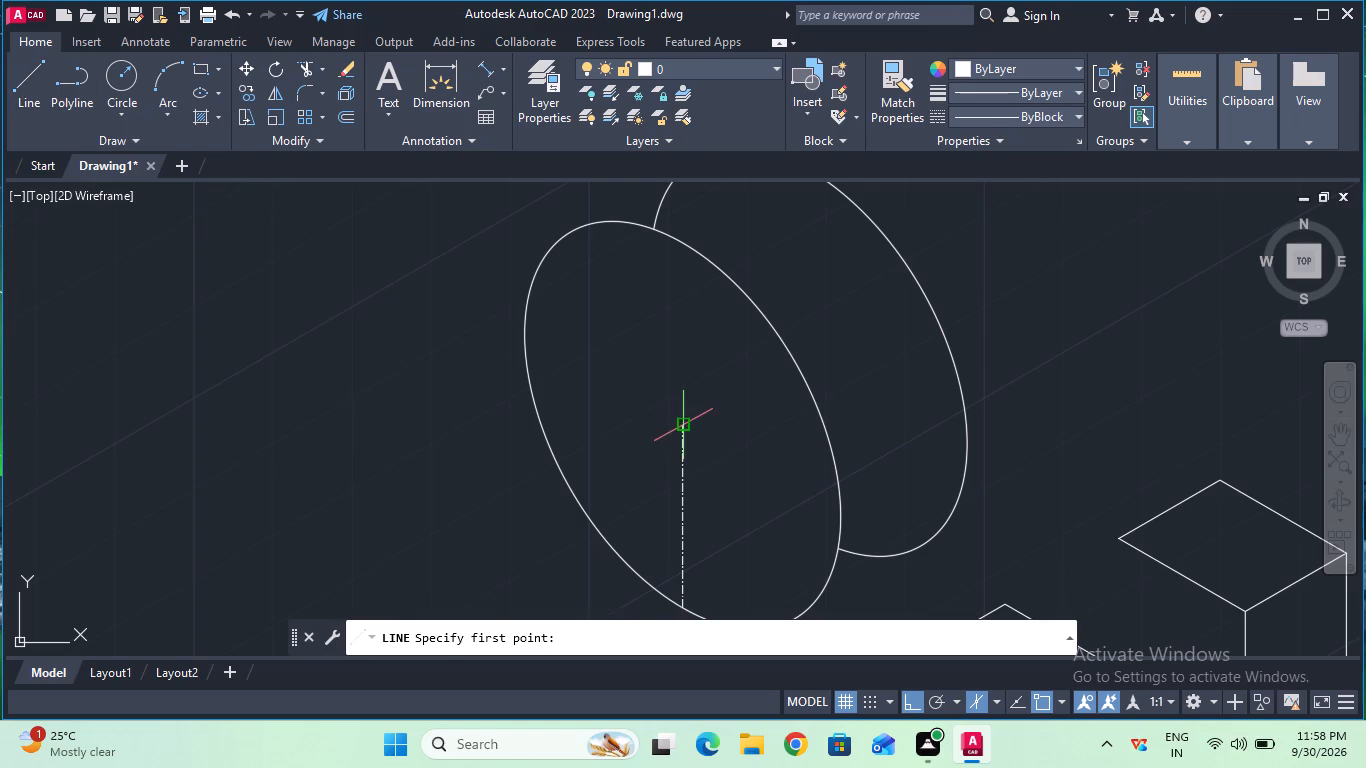
left_click(678, 420)
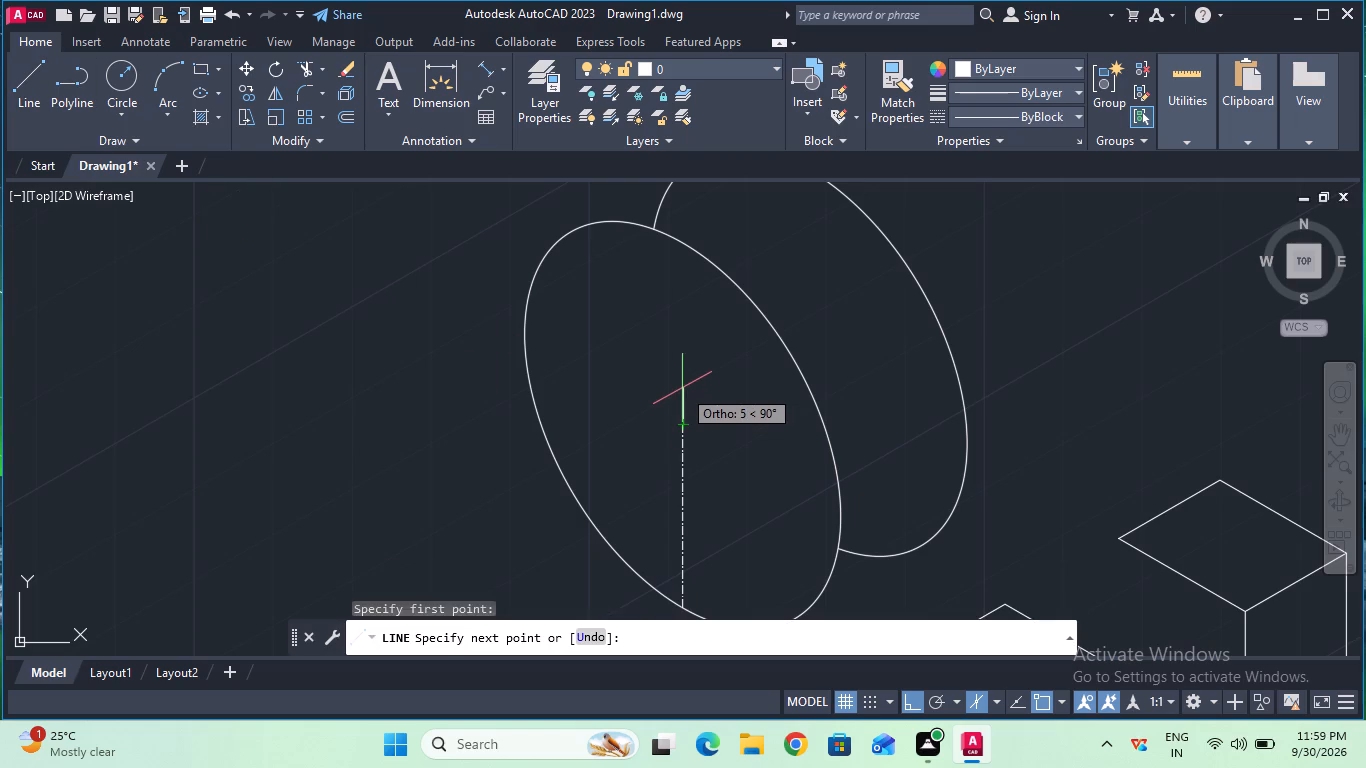
type("13")
key("Return")
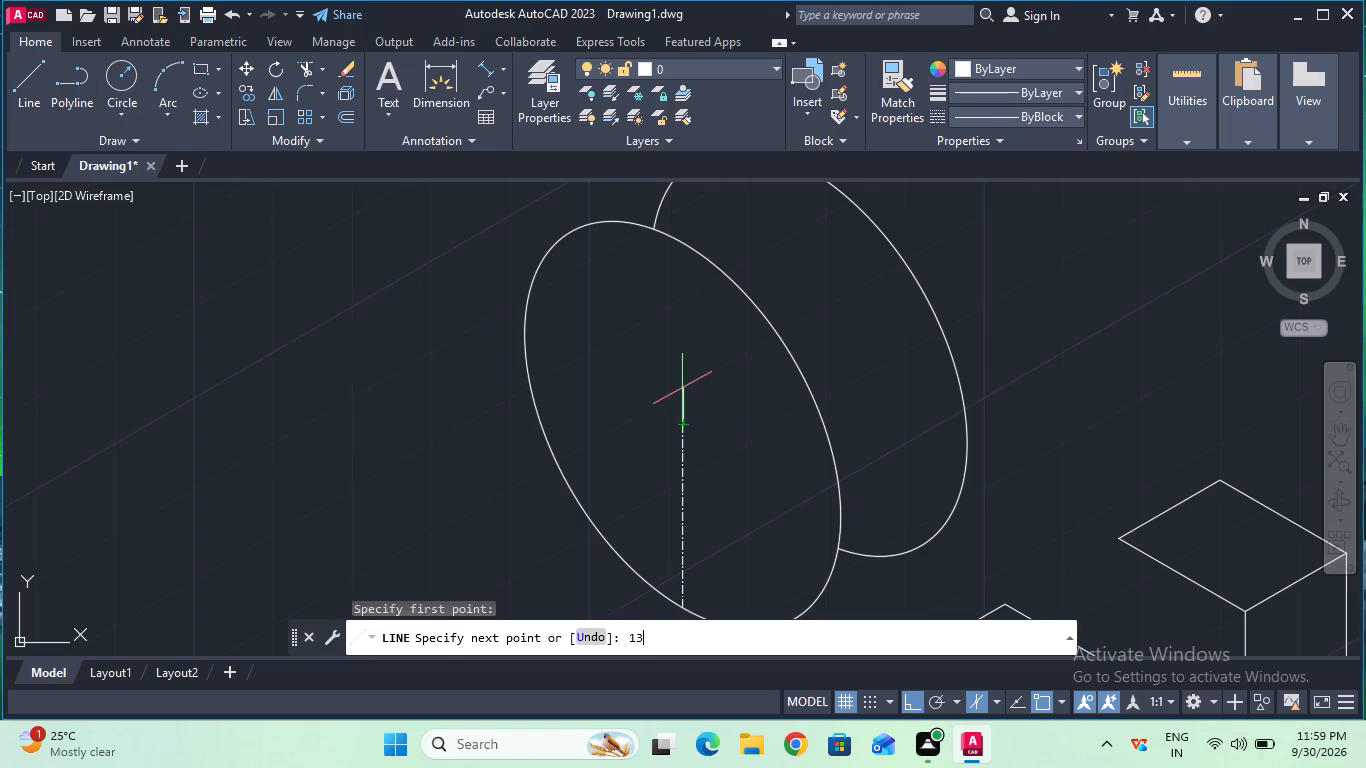
key("Escape")
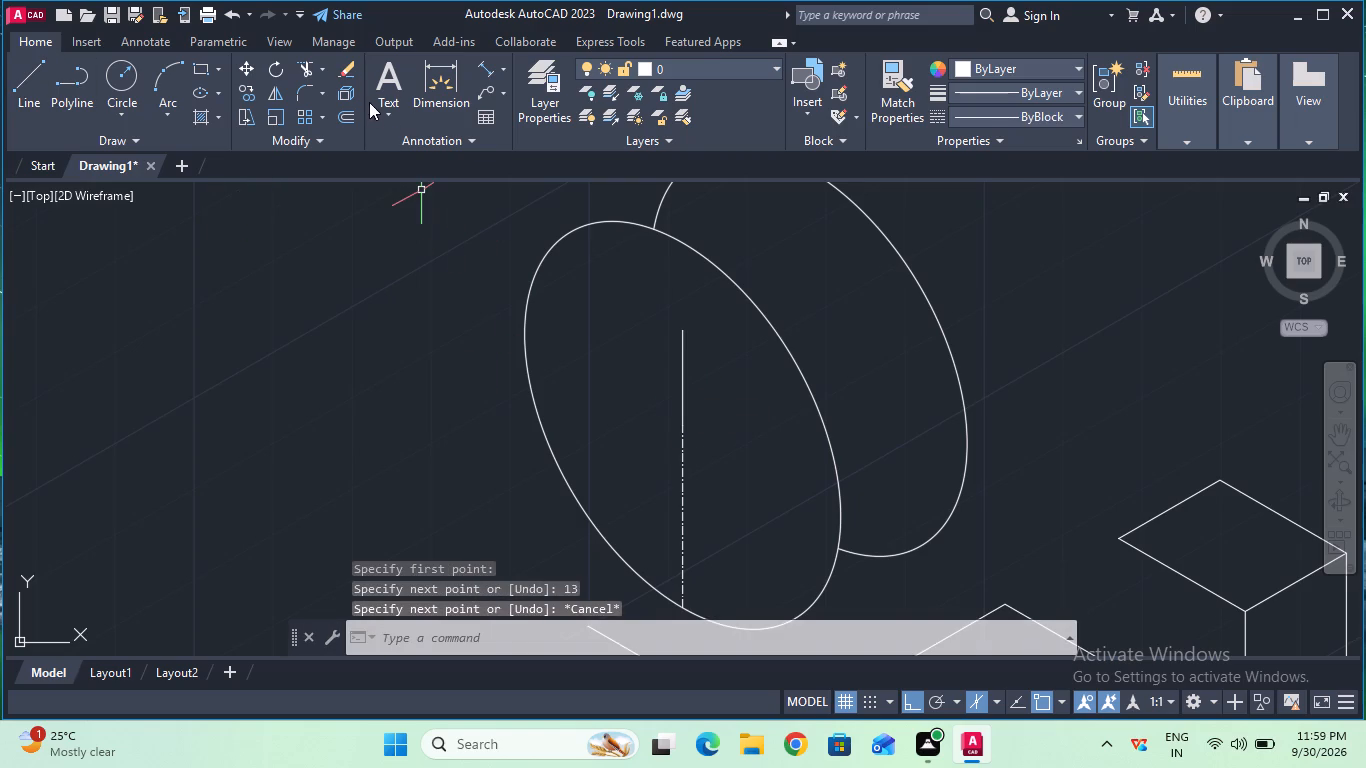
Set the linetype of the 13 mm upper vertical line to CENTER.
scroll(576, 209, "down", 1, "ctrl")
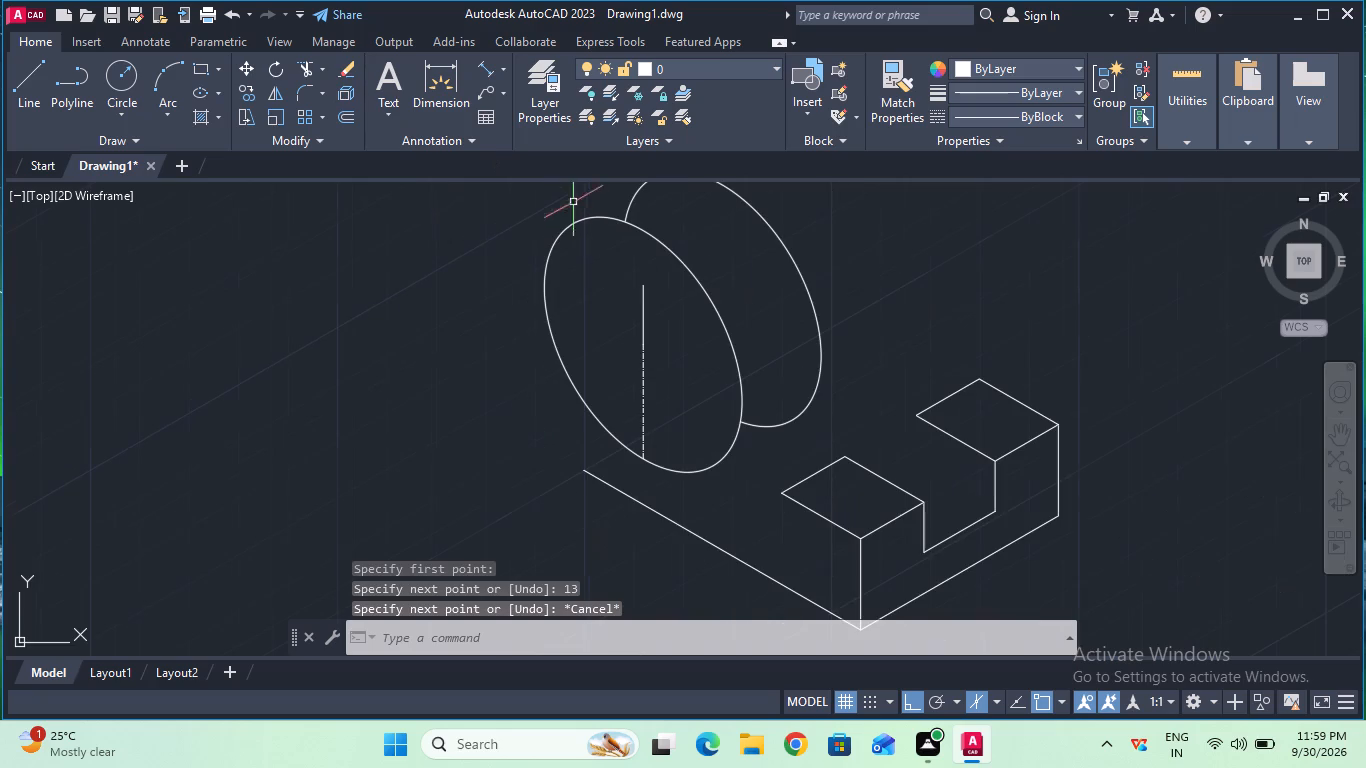
left_click(643, 294)
type("pr")
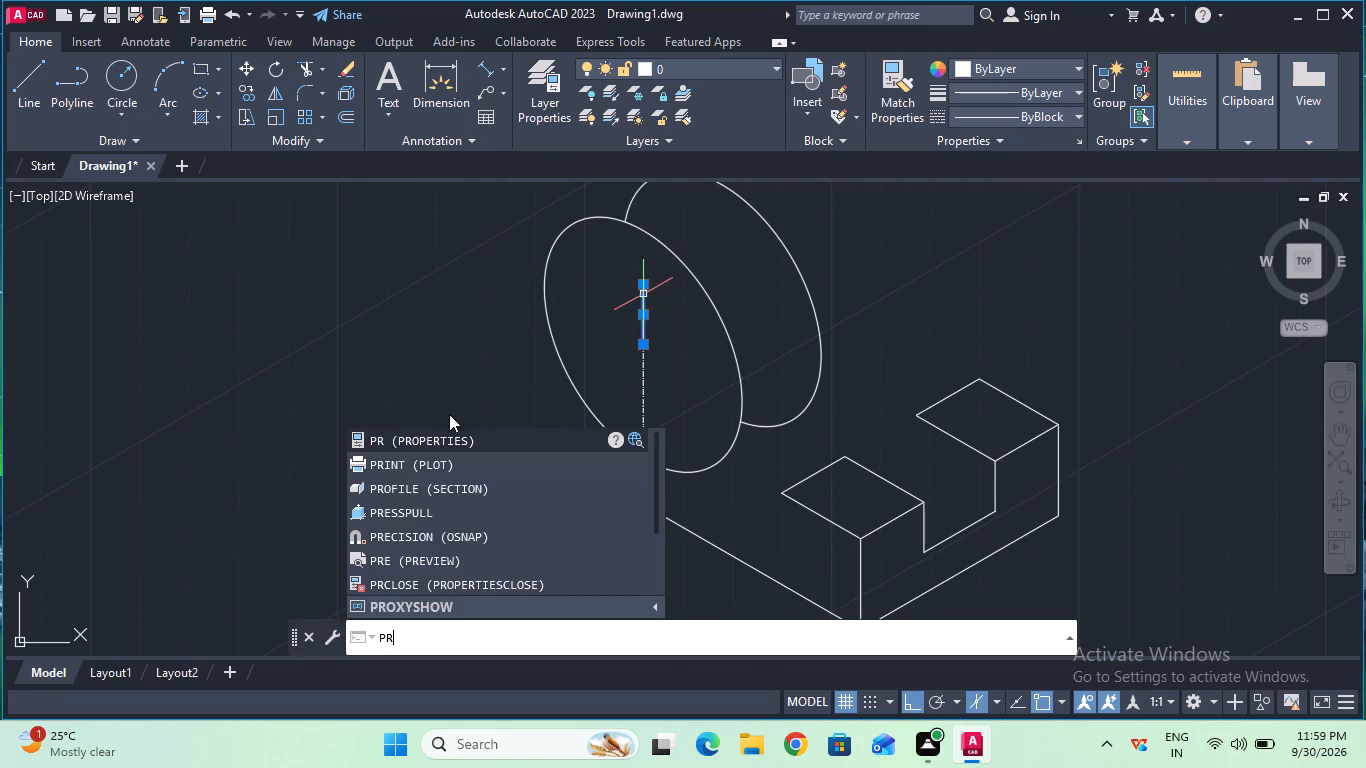
left_click(452, 428)
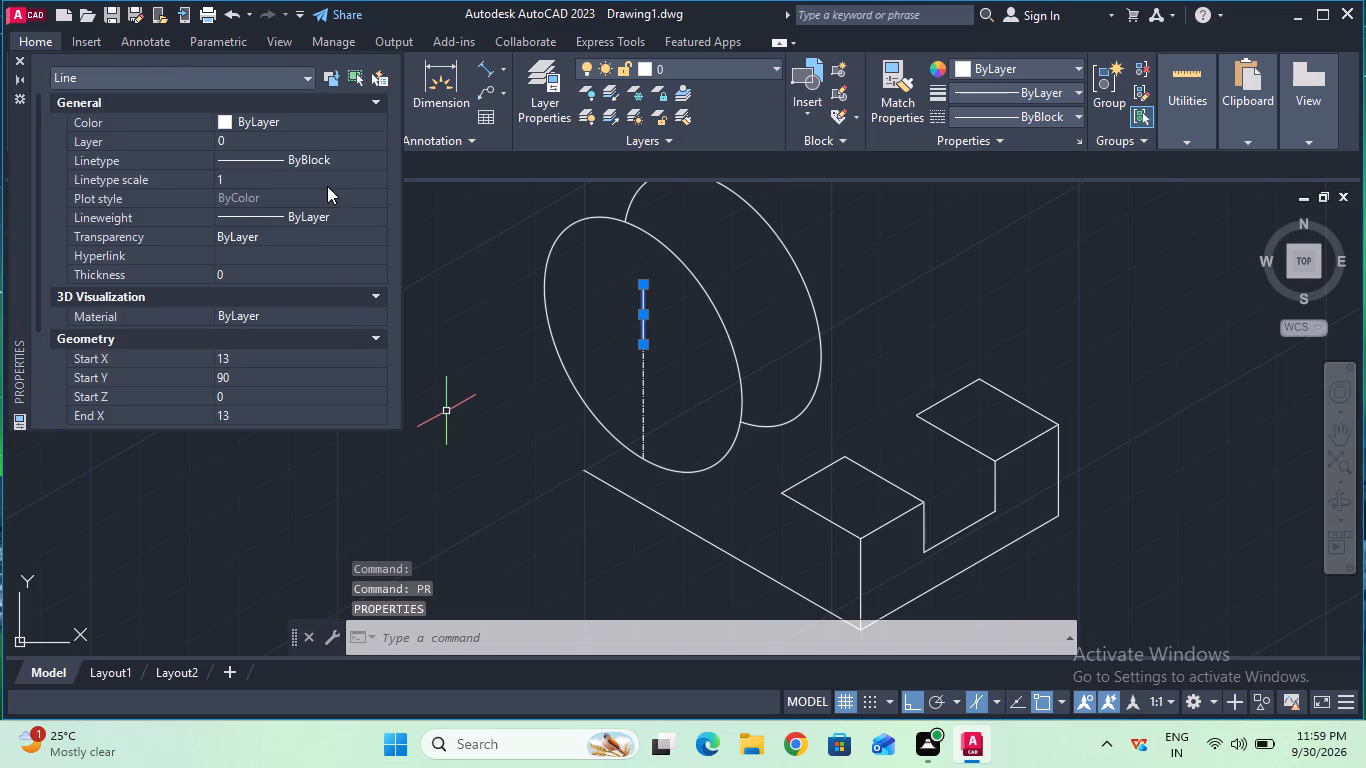
left_click(325, 165)
left_click(325, 165)
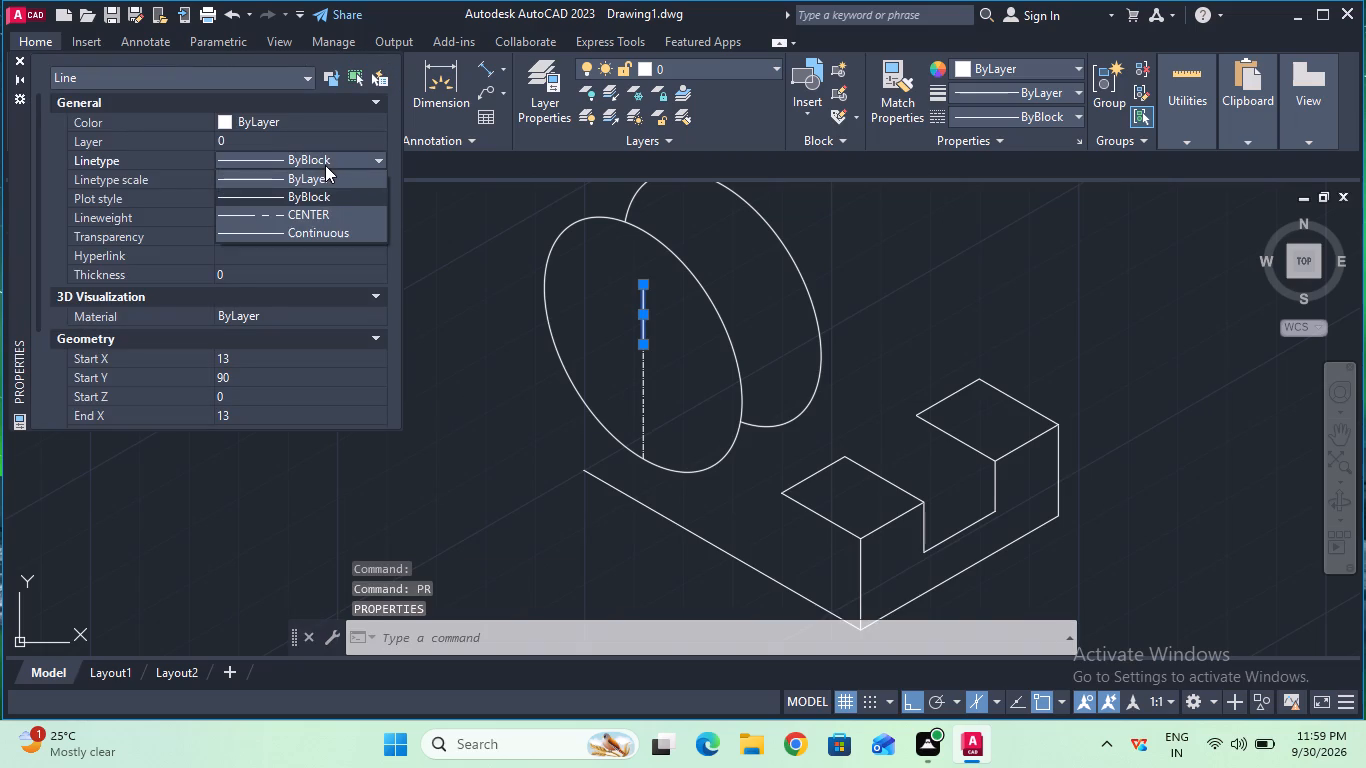
left_click(331, 208)
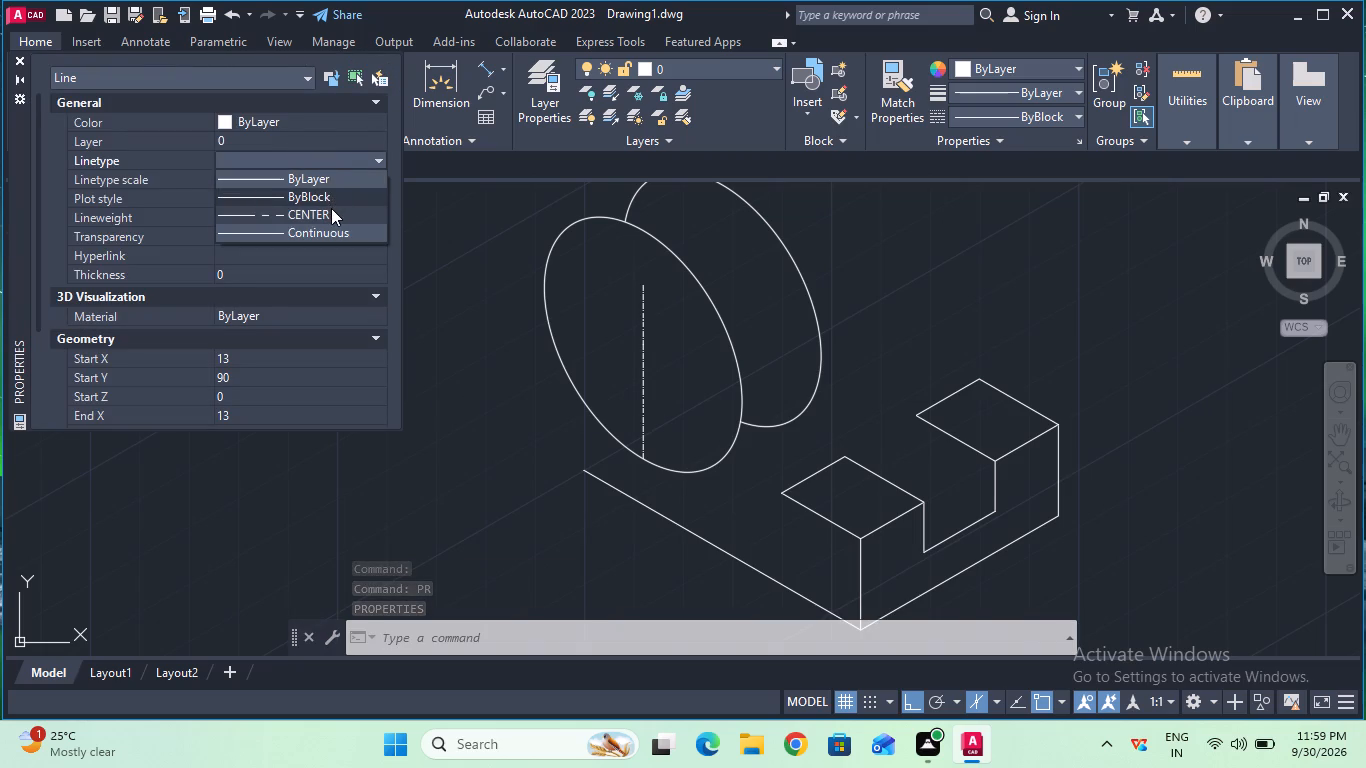
left_click(29, 64)
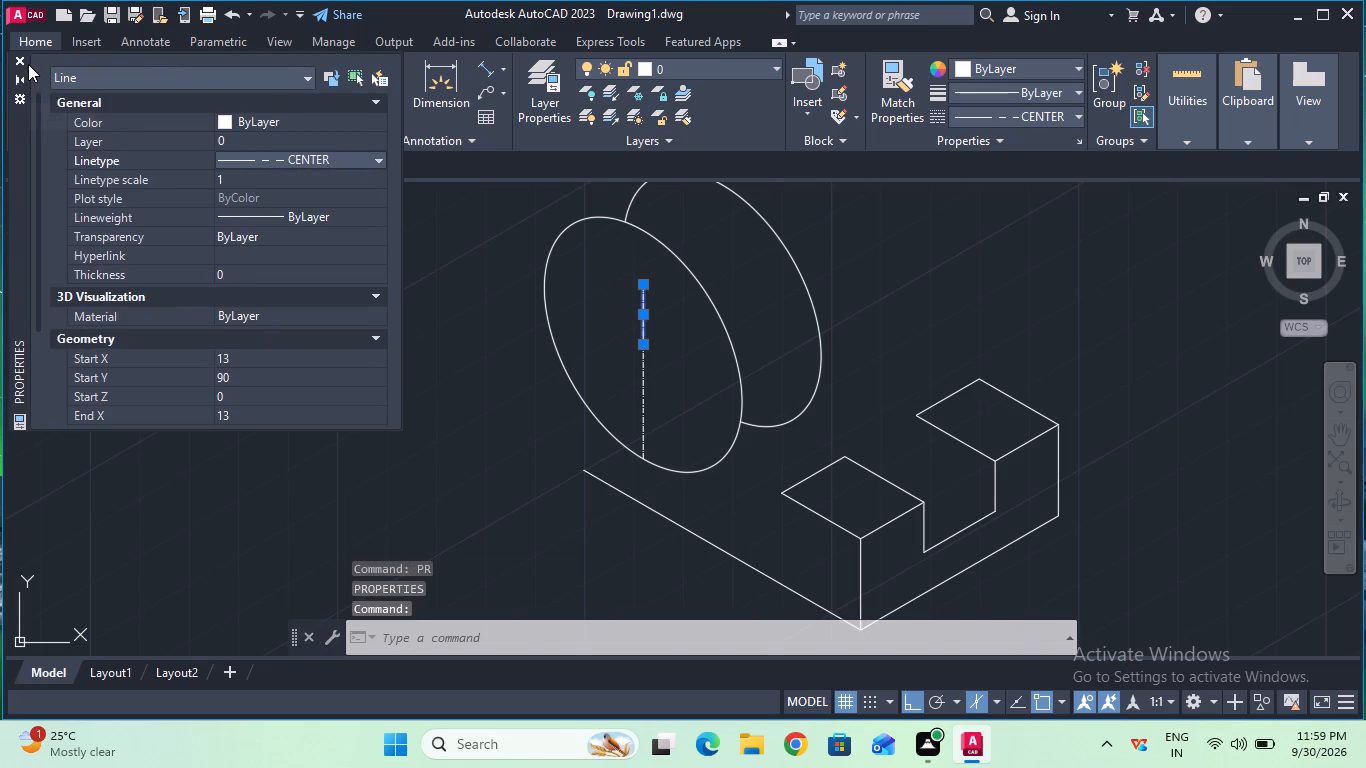
left_click(21, 64)
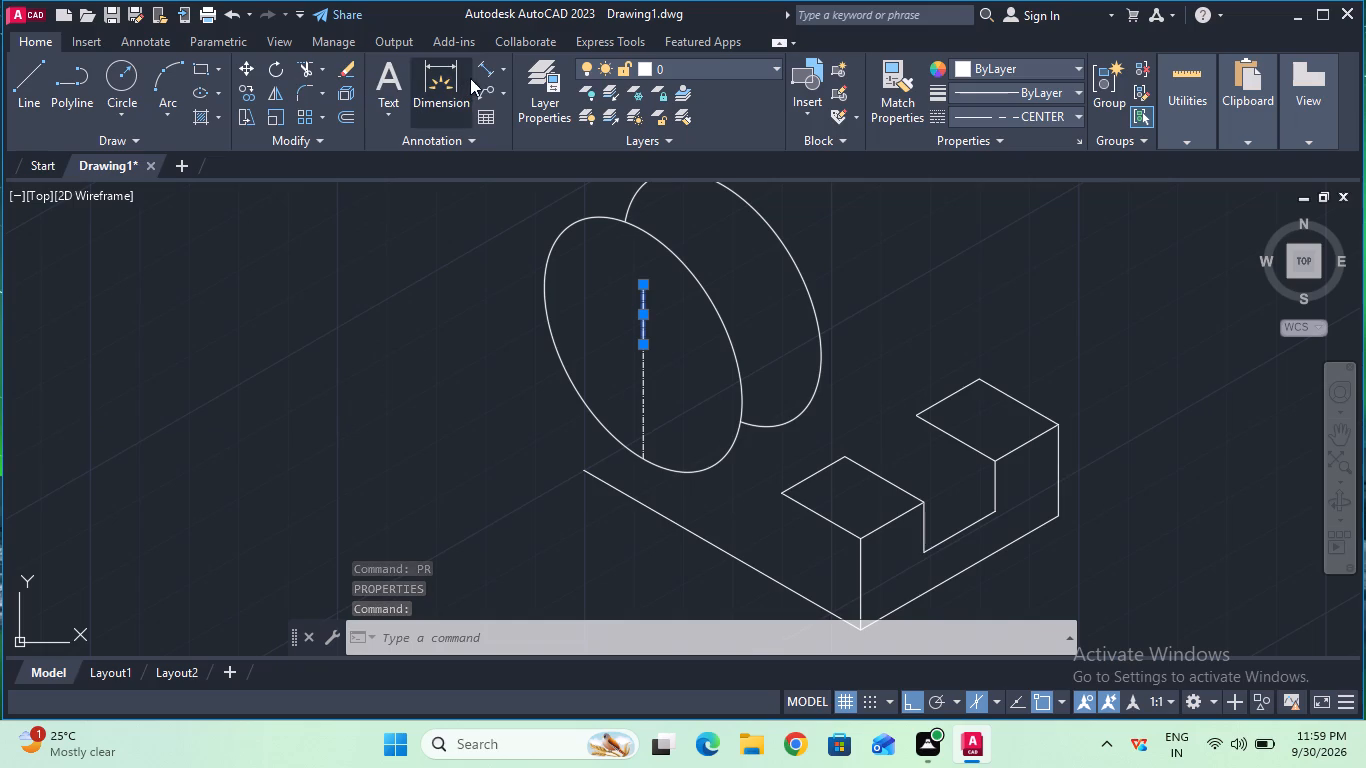
Check the combined length of the two vertical centre lines with an aligned dimension, without placing it.
left_click(485, 67)
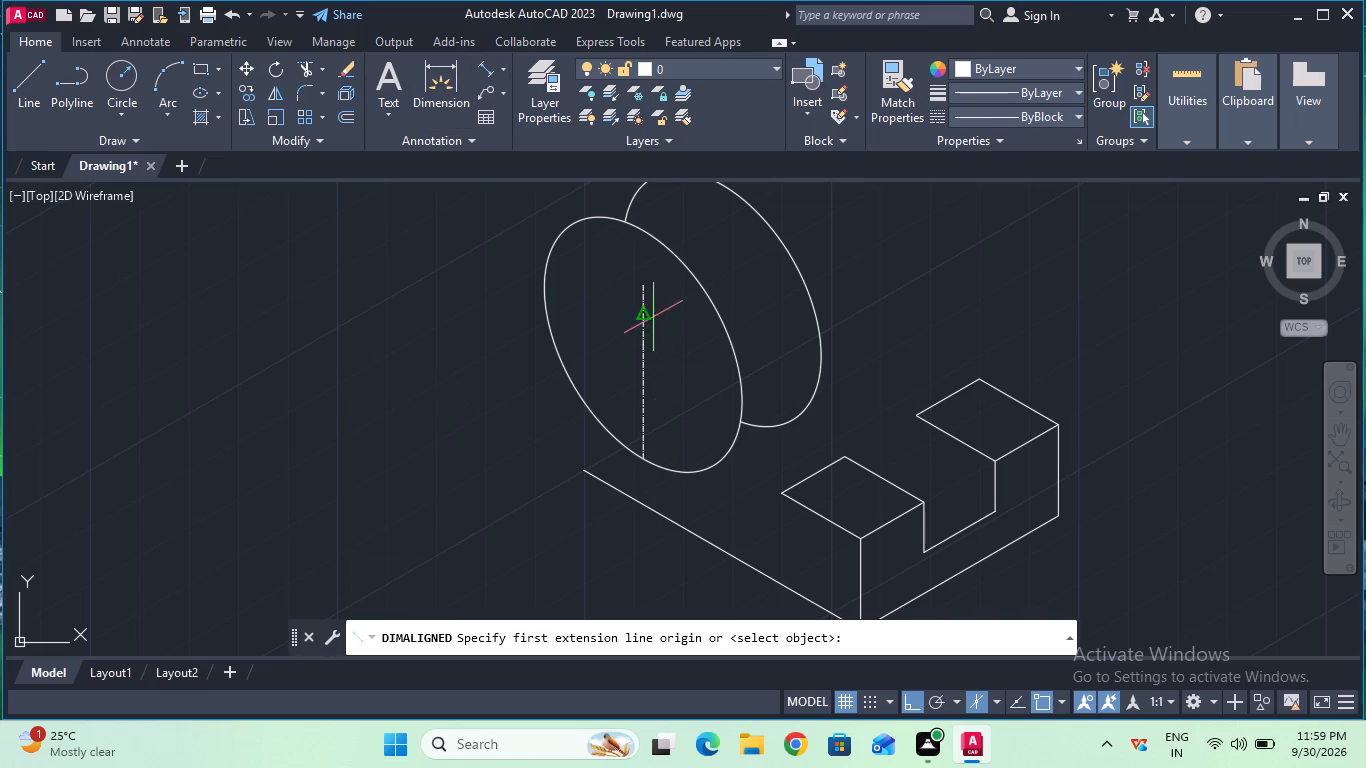
left_click(641, 284)
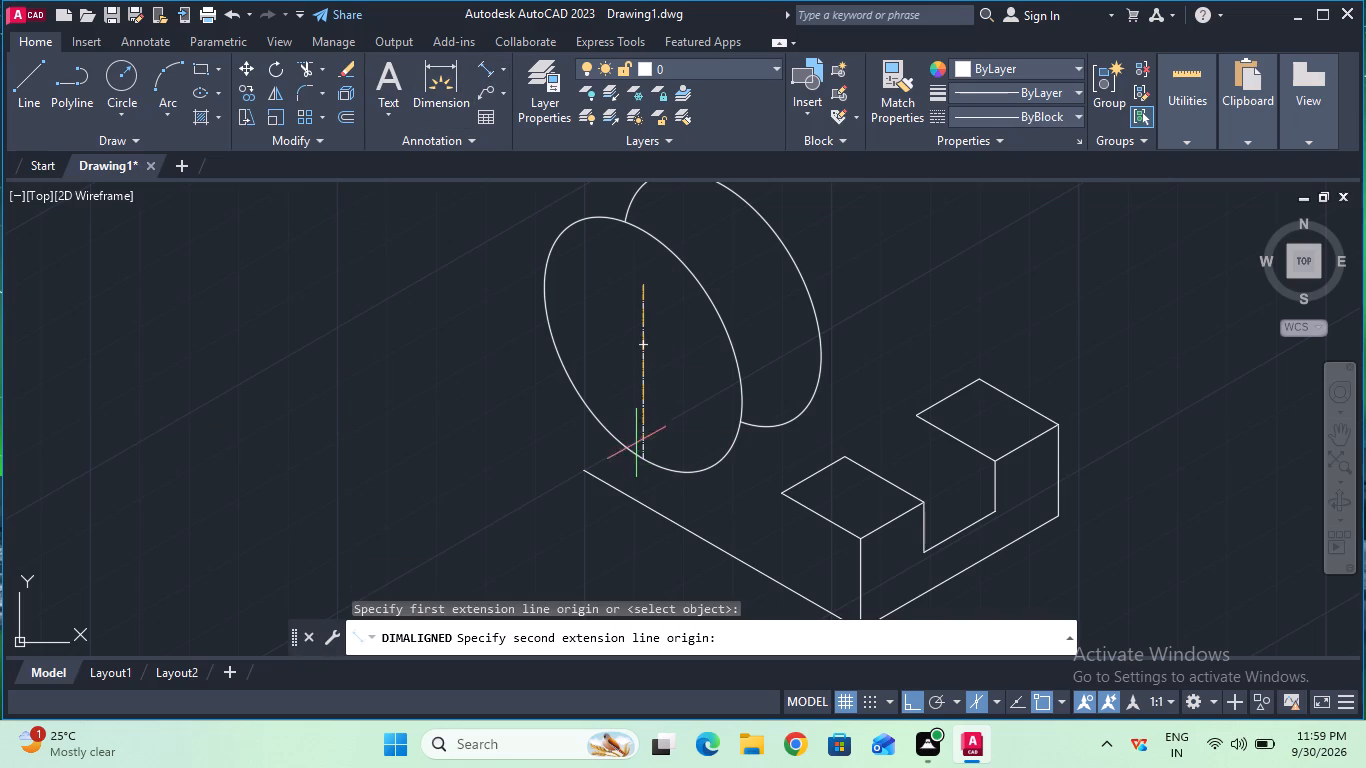
left_click(639, 456)
key("Escape")
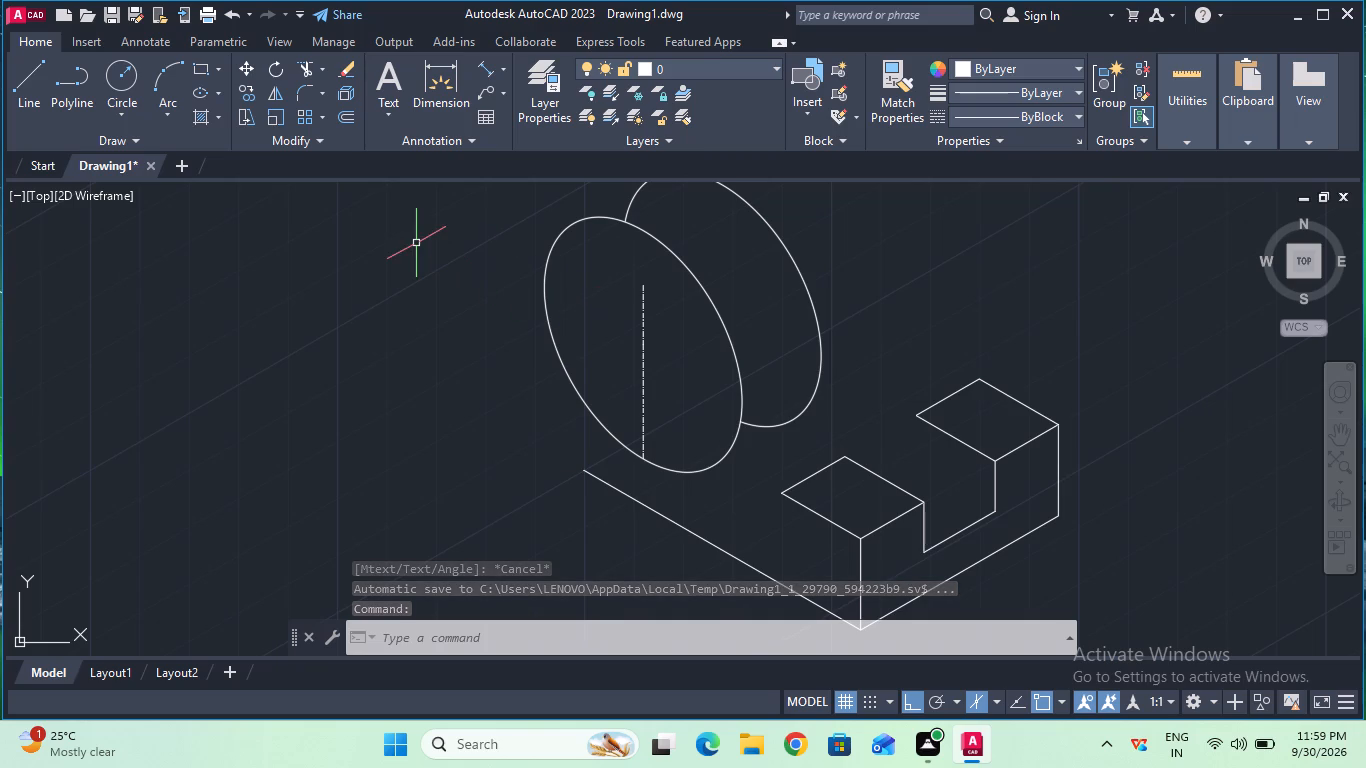
Draw a 10 mm line up-left along the 30° isometric axis from the centre line's upper end, using Isoplane Left.
left_click(19, 81)
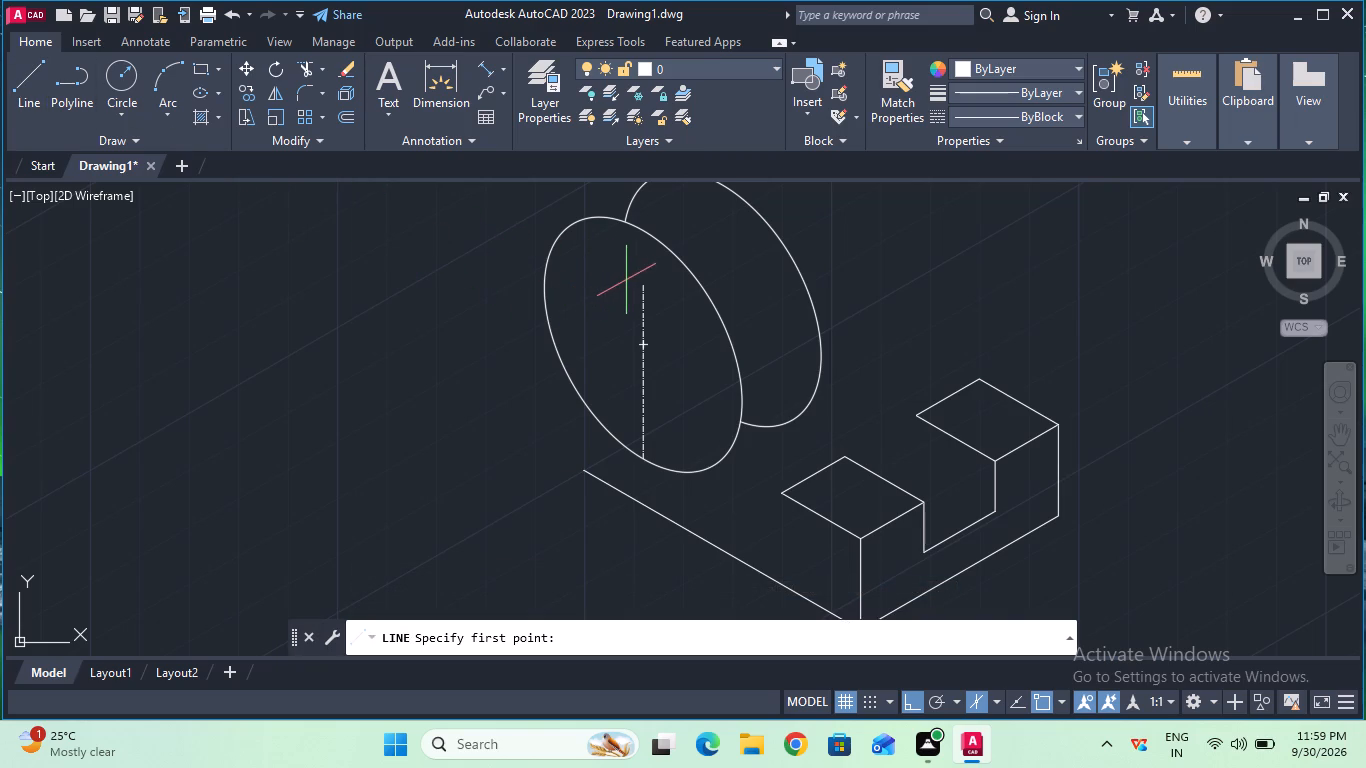
left_click(641, 283)
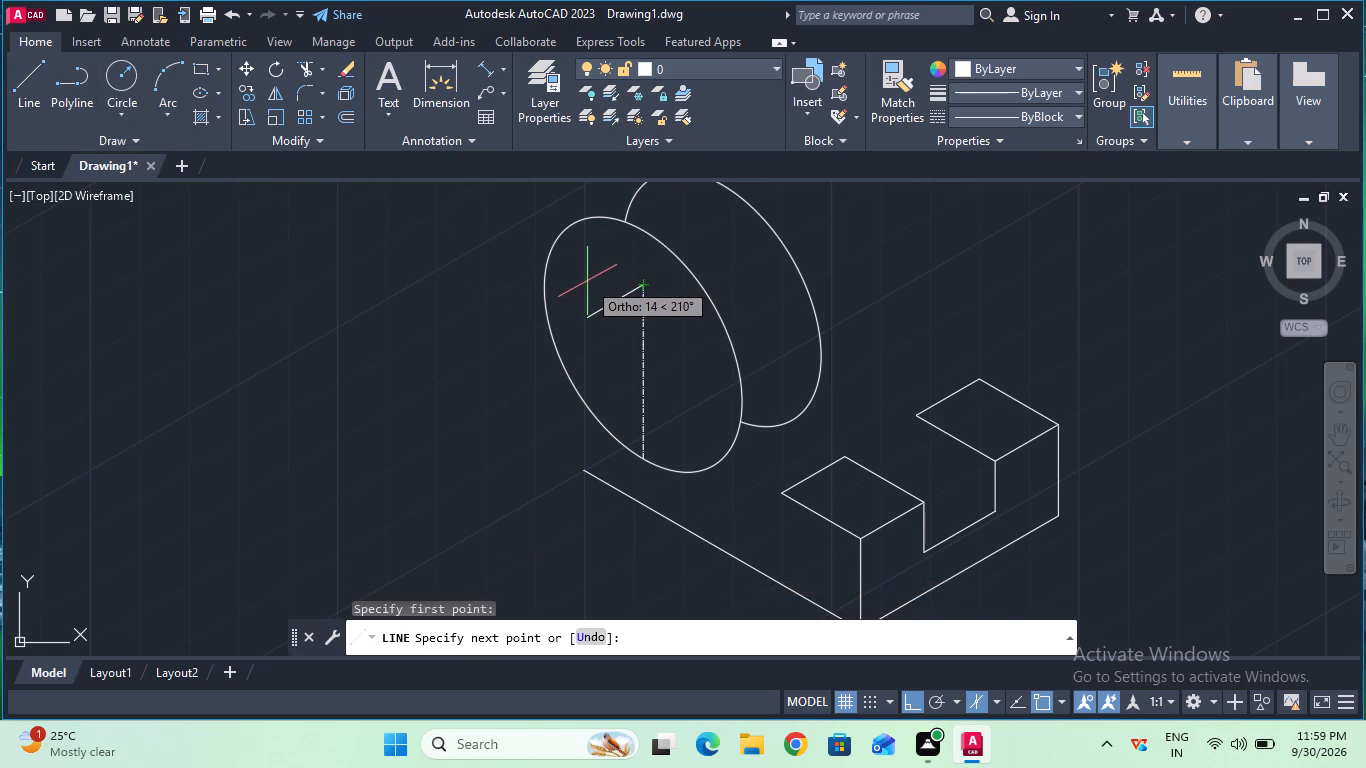
key("F5")
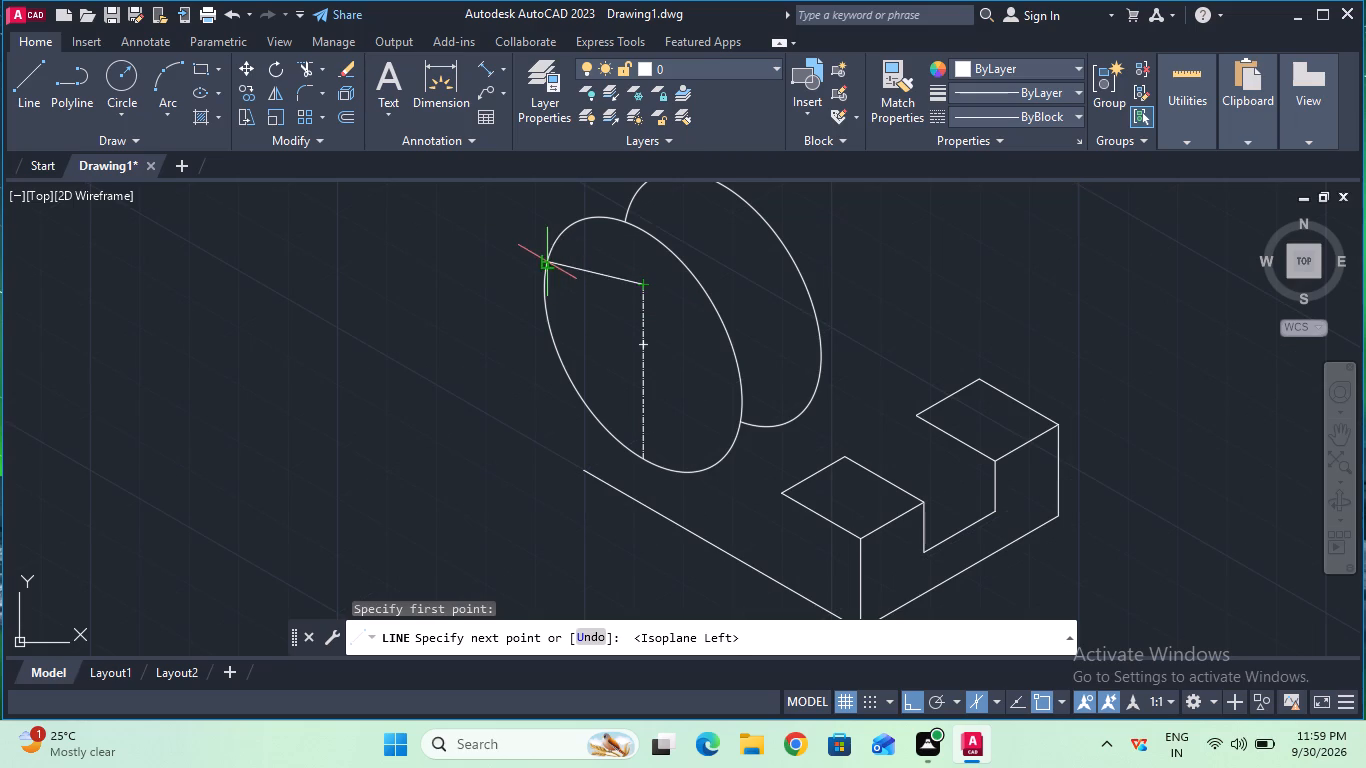
type("10")
key("Return")
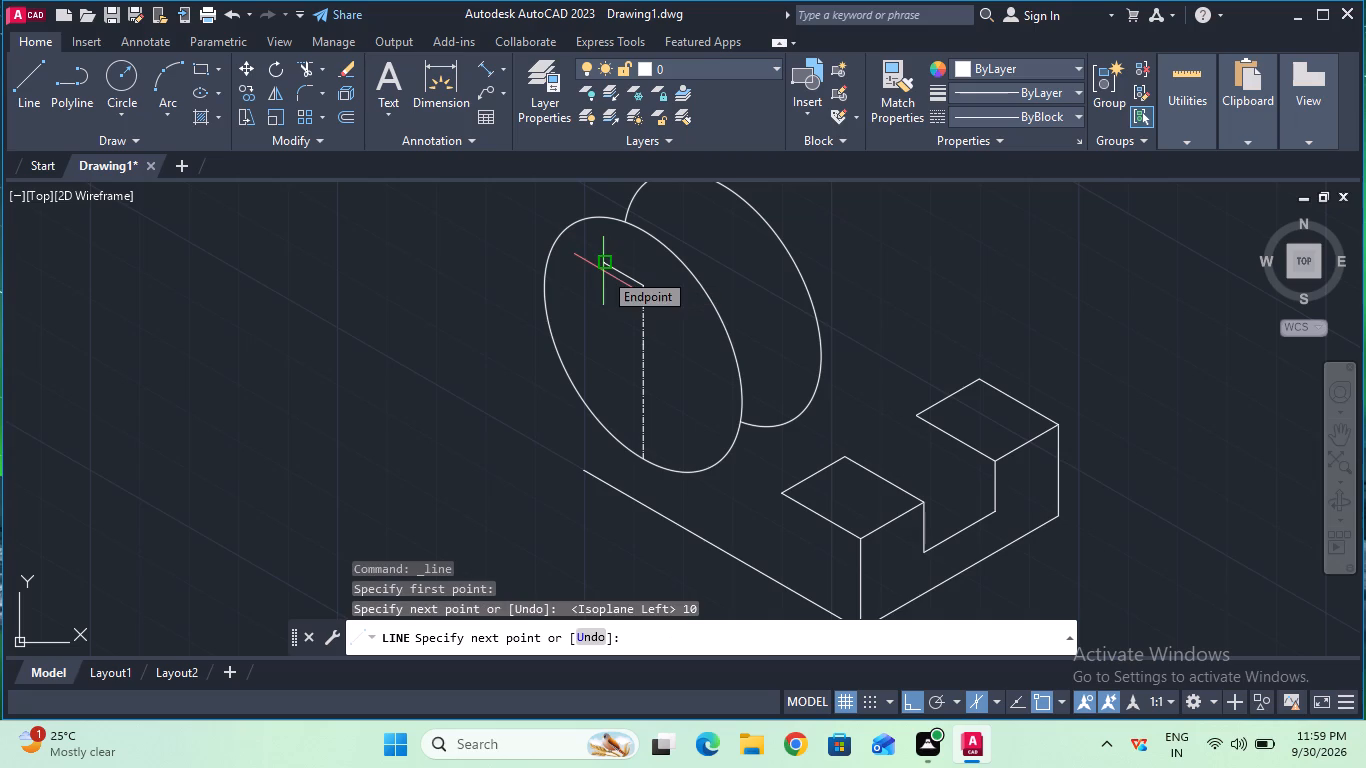
key("Escape")
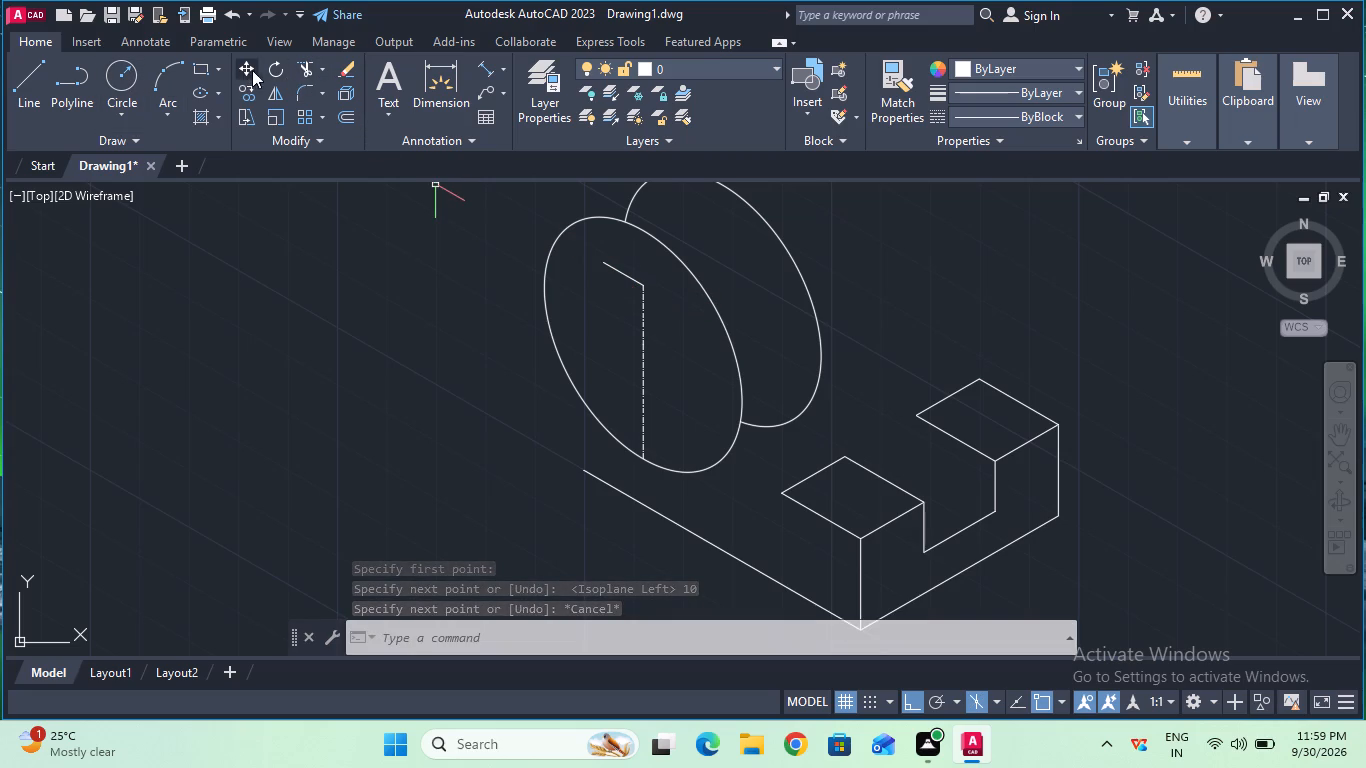
Extend the 10 mm isometric line at both ends to meet the front isocircle.
left_click(322, 63)
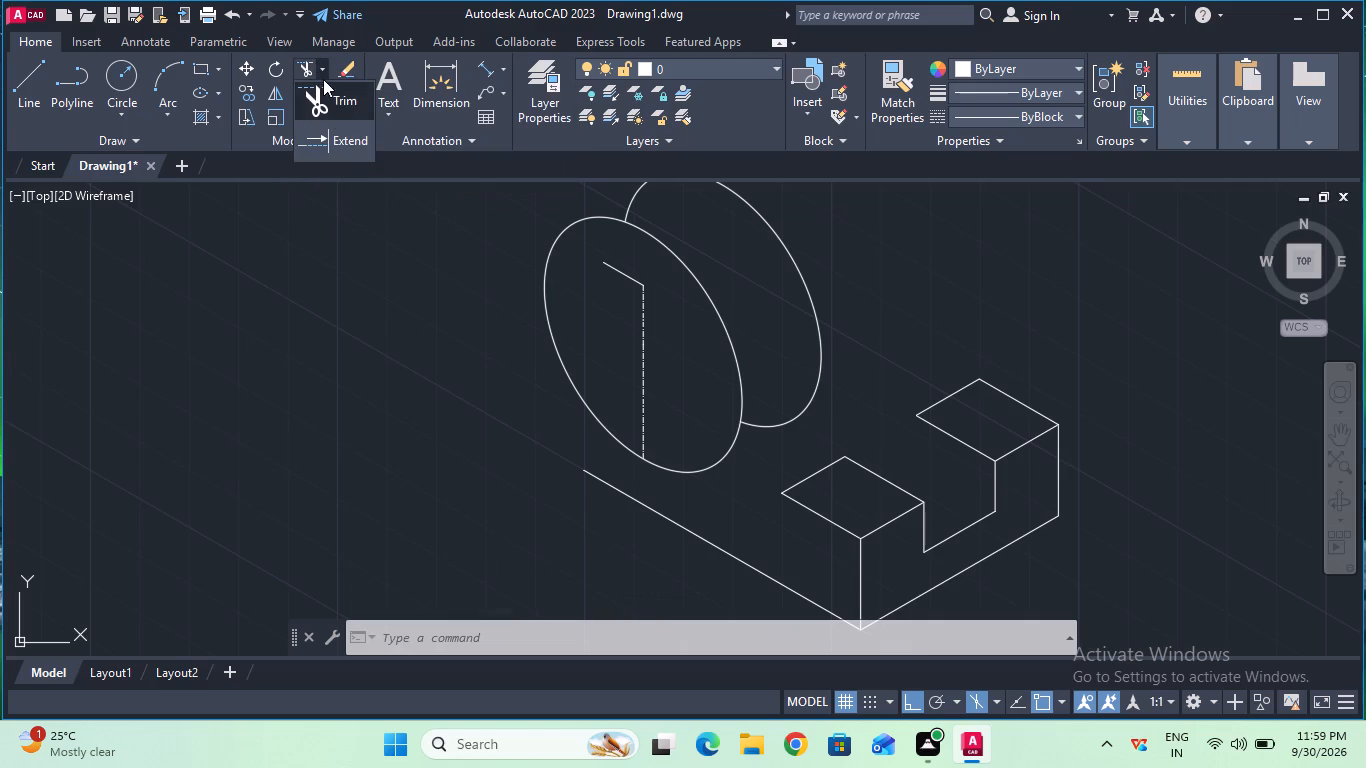
left_click(332, 133)
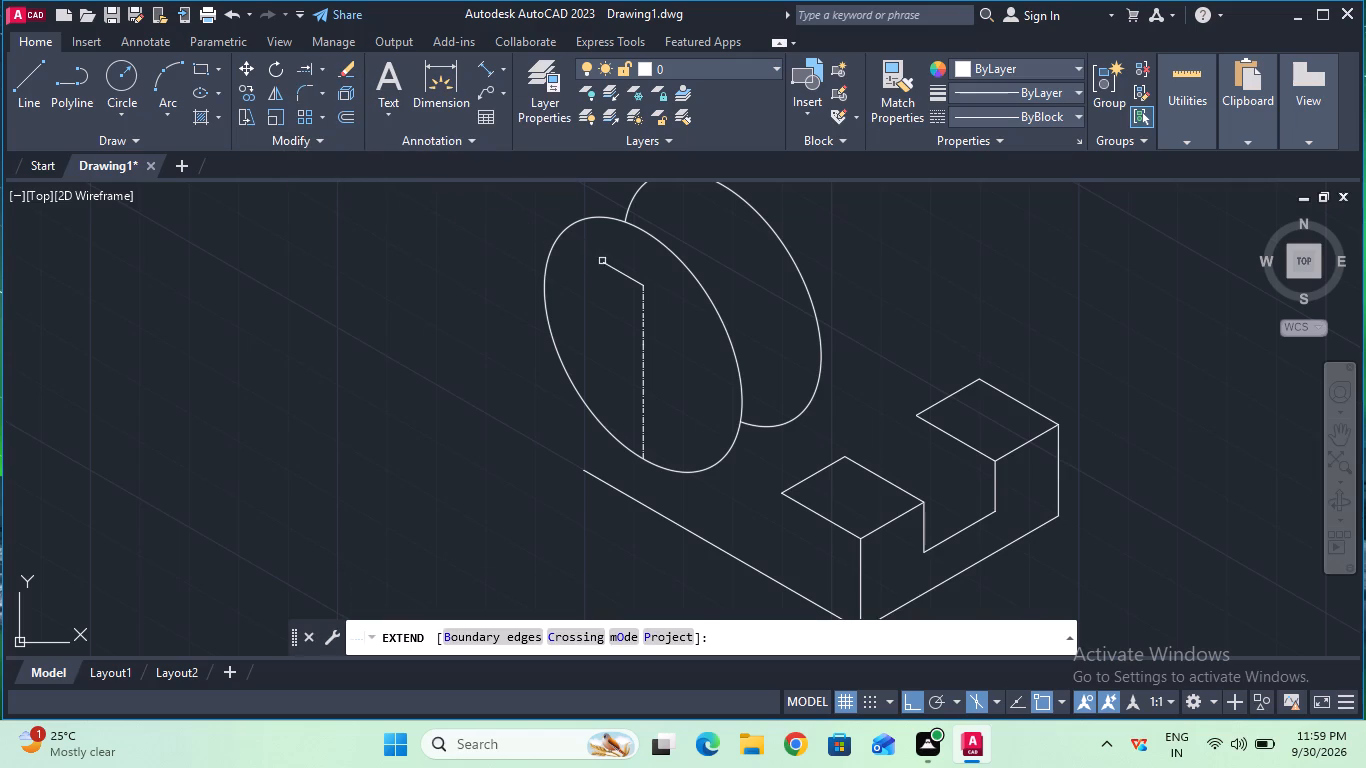
left_click(602, 262)
left_click(619, 271)
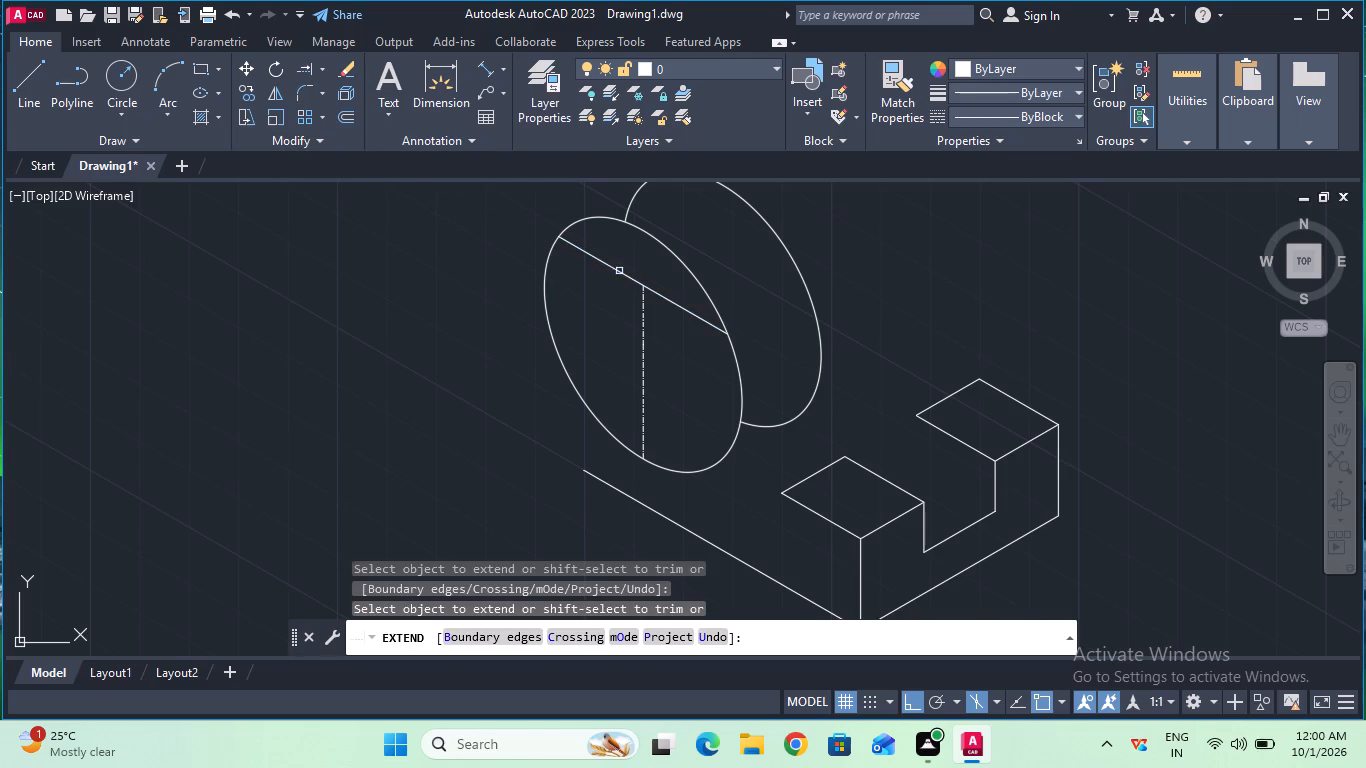
key("Escape")
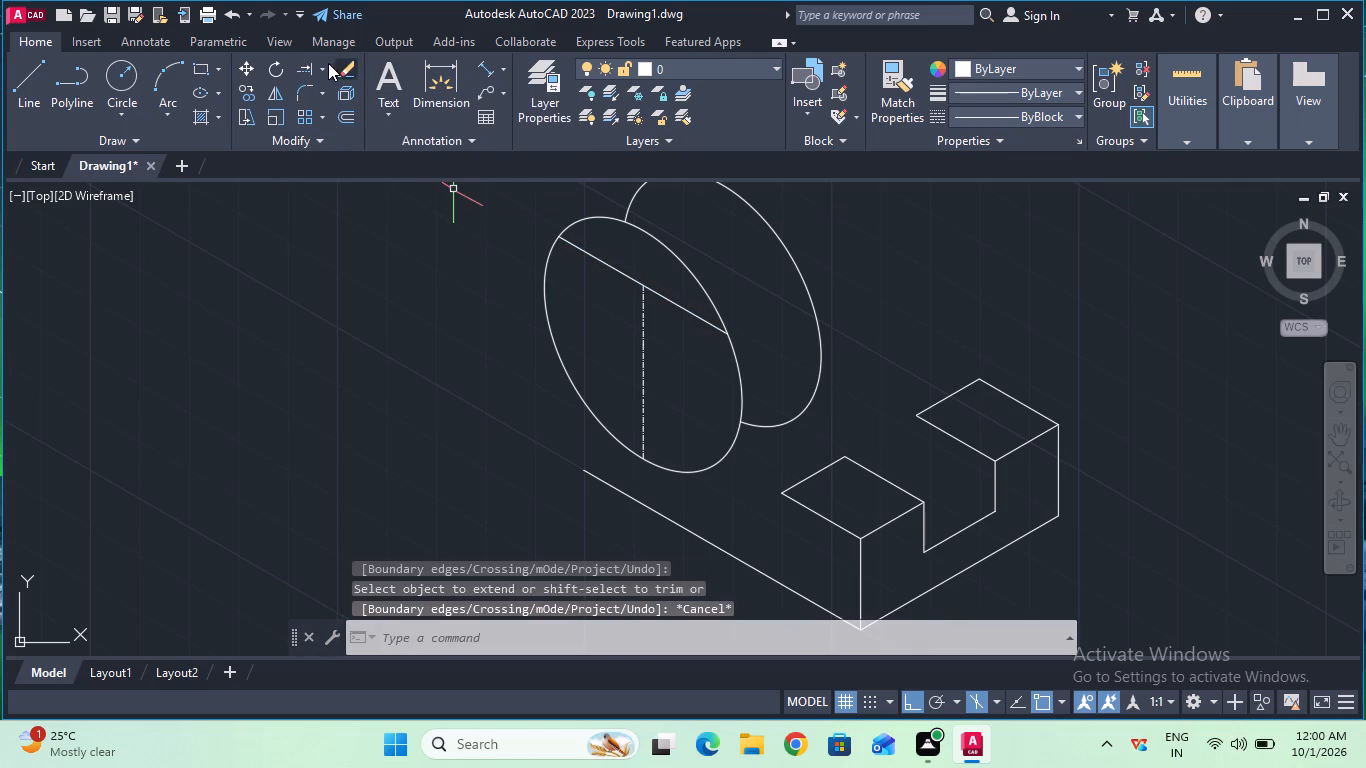
Trim away the part of the front isocircle above the extended line.
left_click(322, 64)
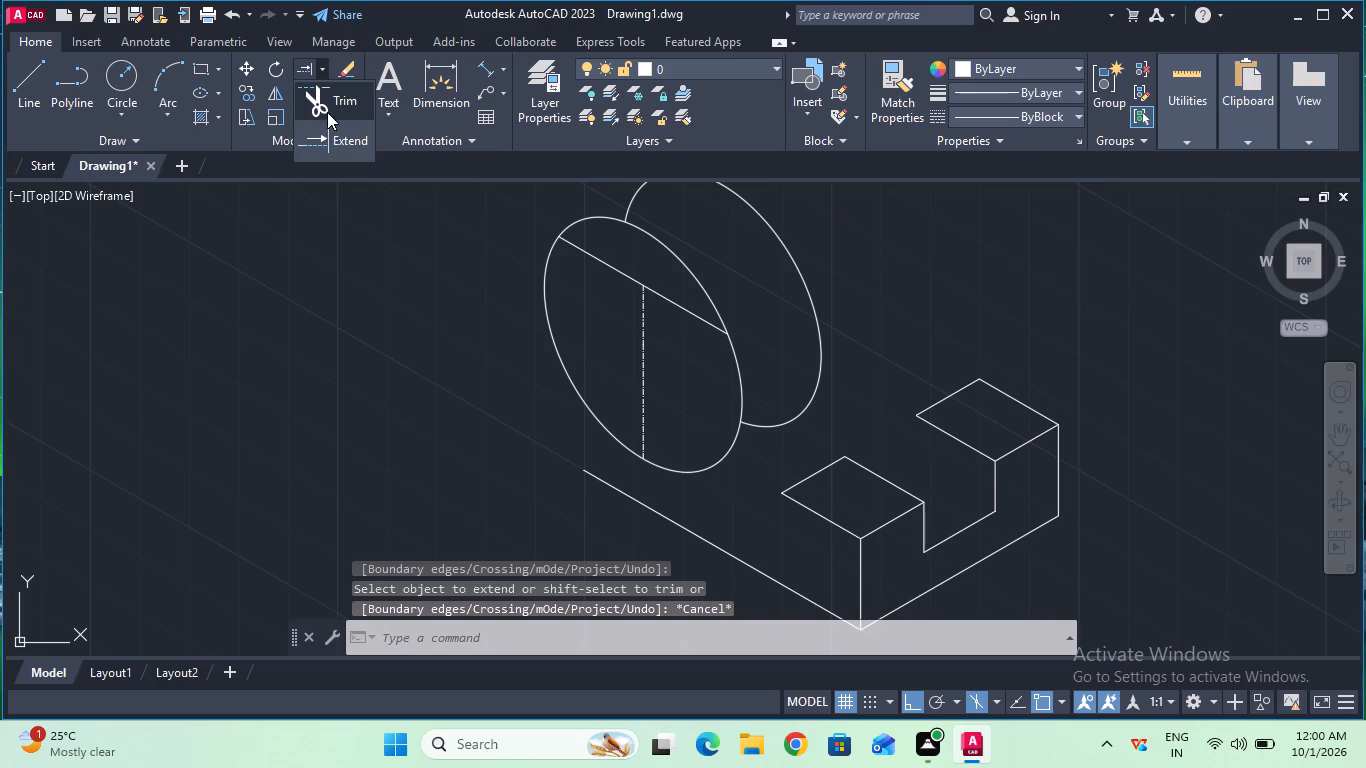
left_click(341, 136)
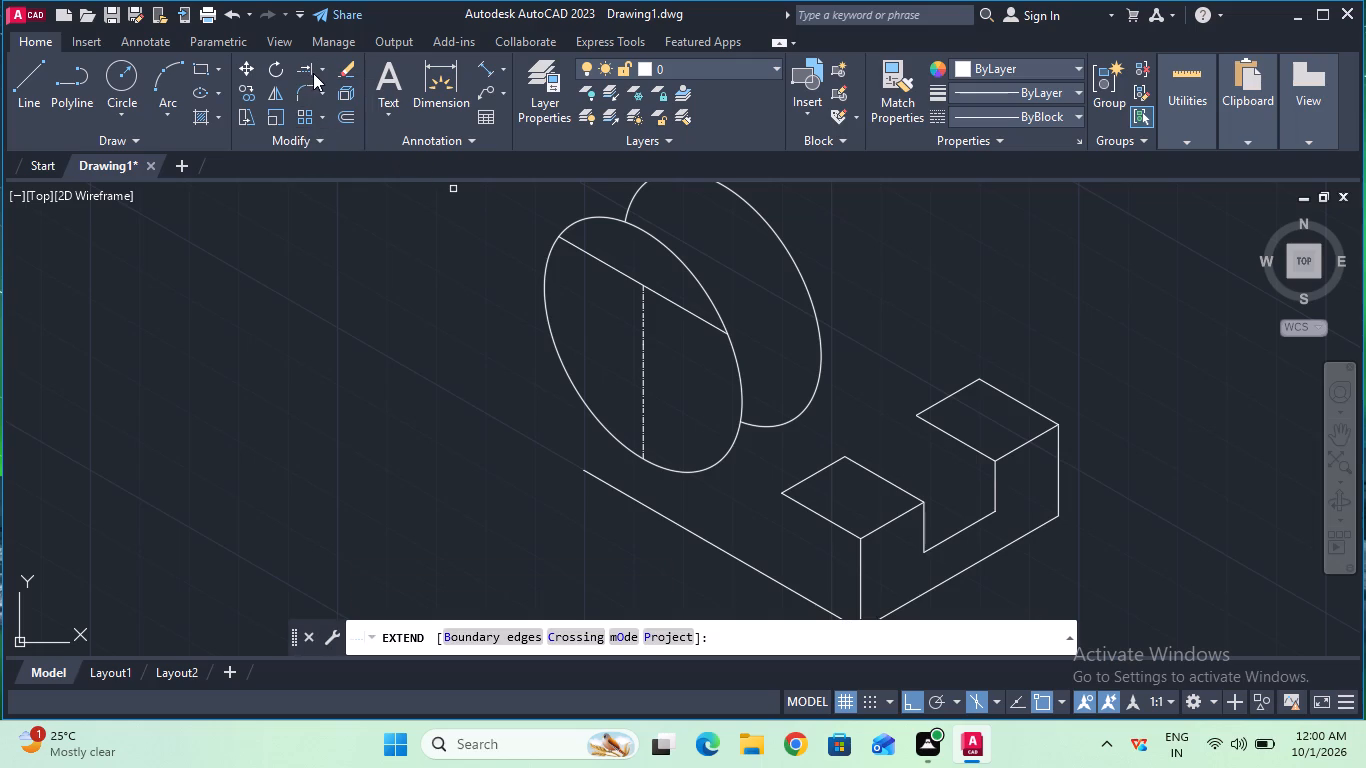
left_click(317, 72)
left_click(333, 92)
left_click(583, 223)
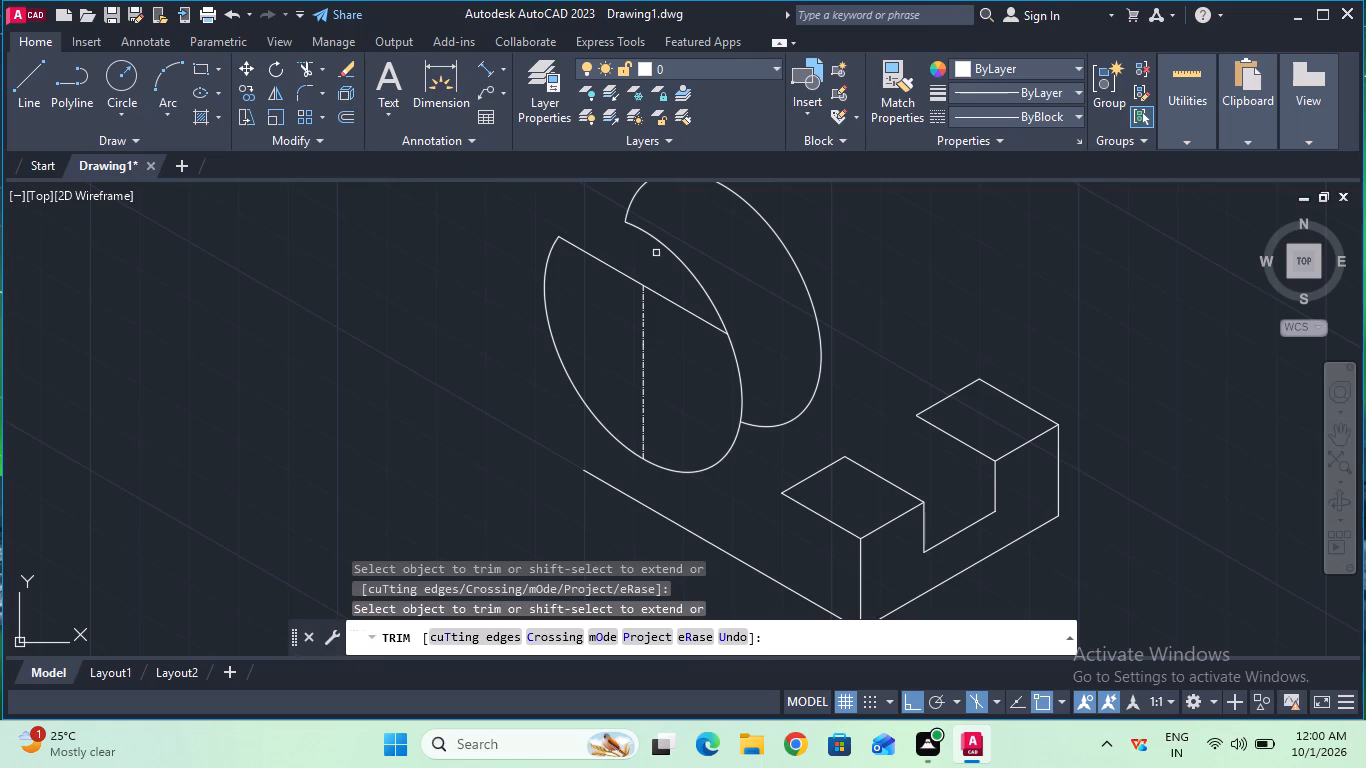
left_click(672, 253)
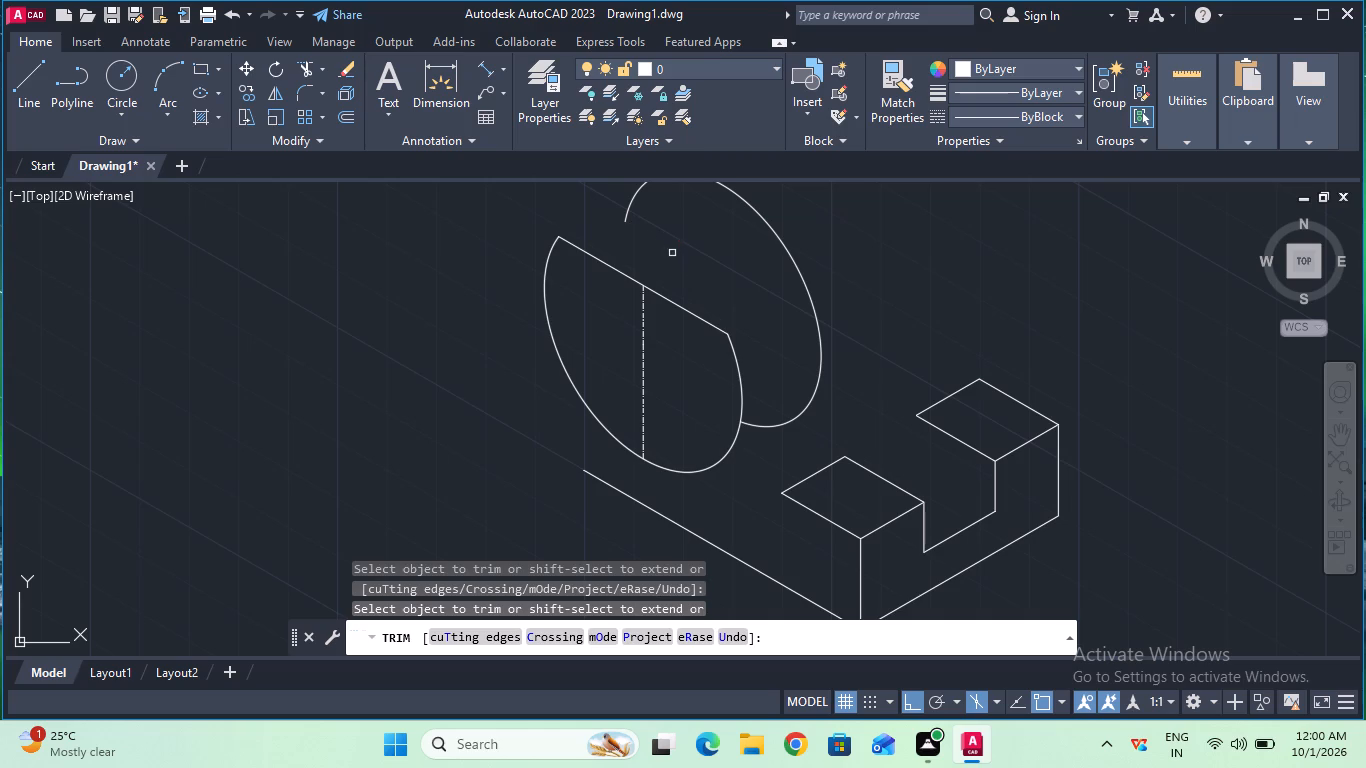
key("Escape")
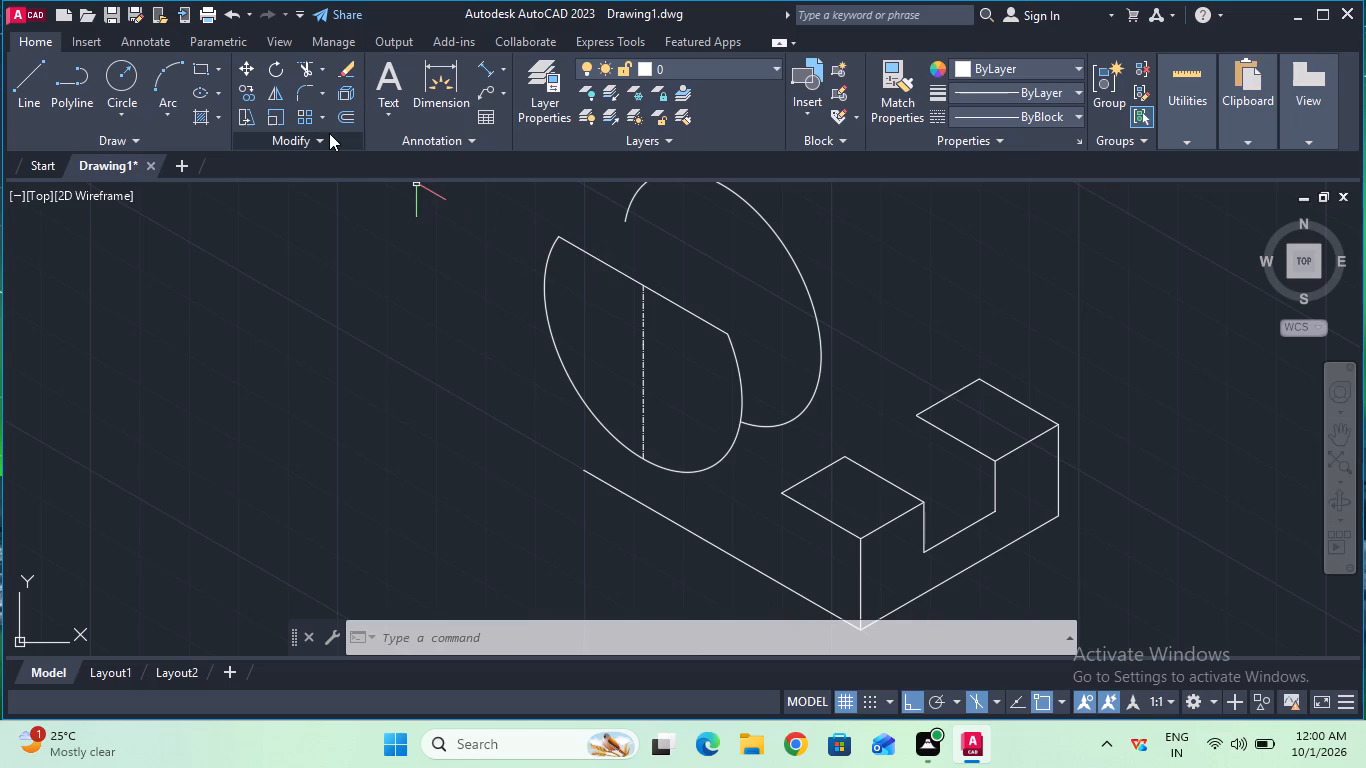
Copy the trimmed front isocircle and its top line 10 mm up-right along the 30° isometric axis, using Isoplane Top.
left_click(248, 95)
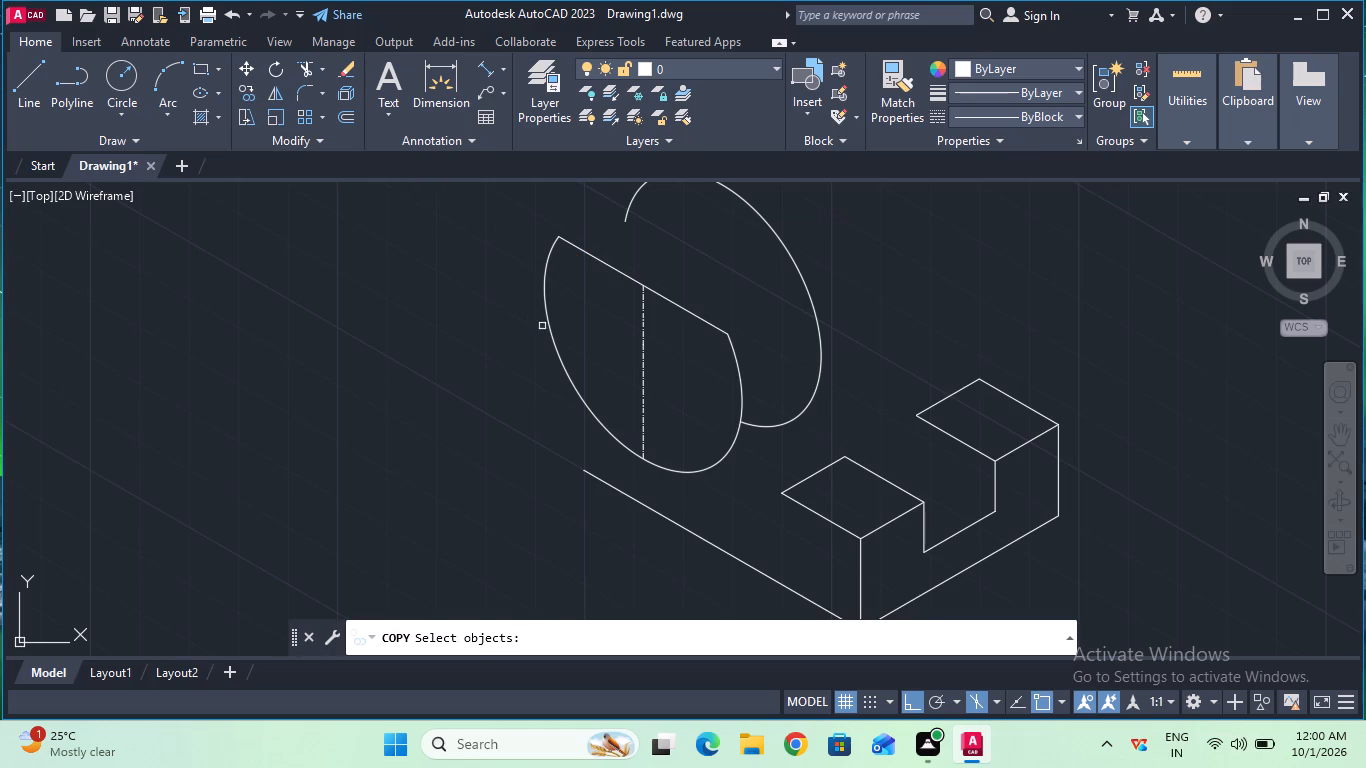
left_click(550, 327)
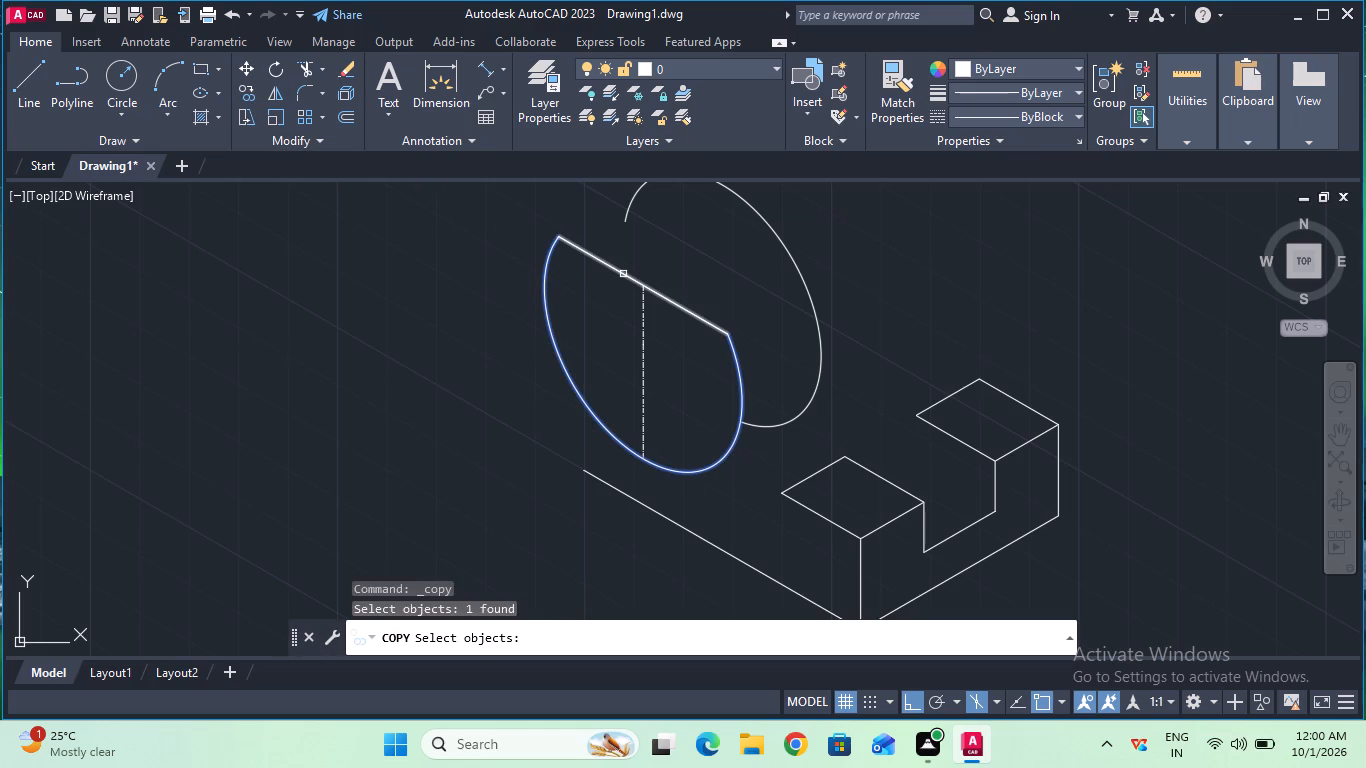
left_click(623, 274, "shift")
key("Return")
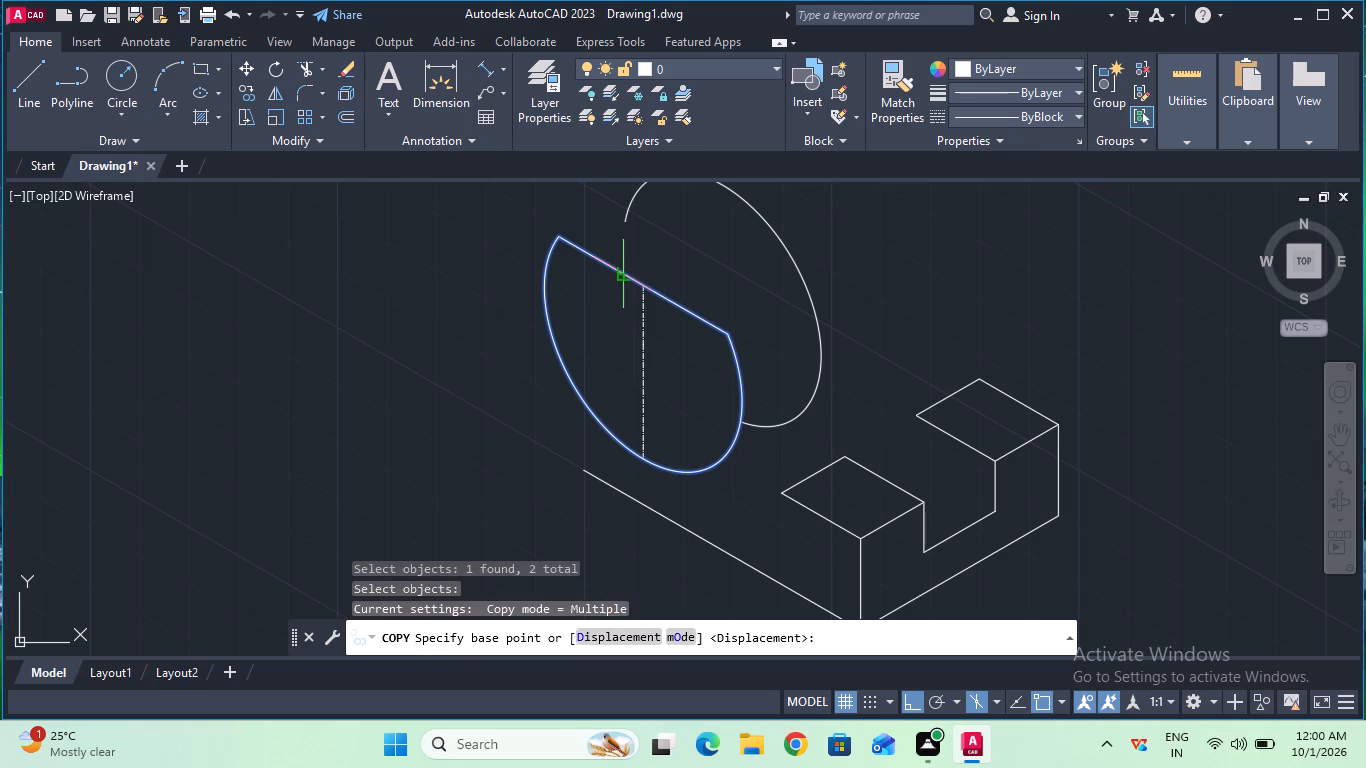
left_click(642, 344)
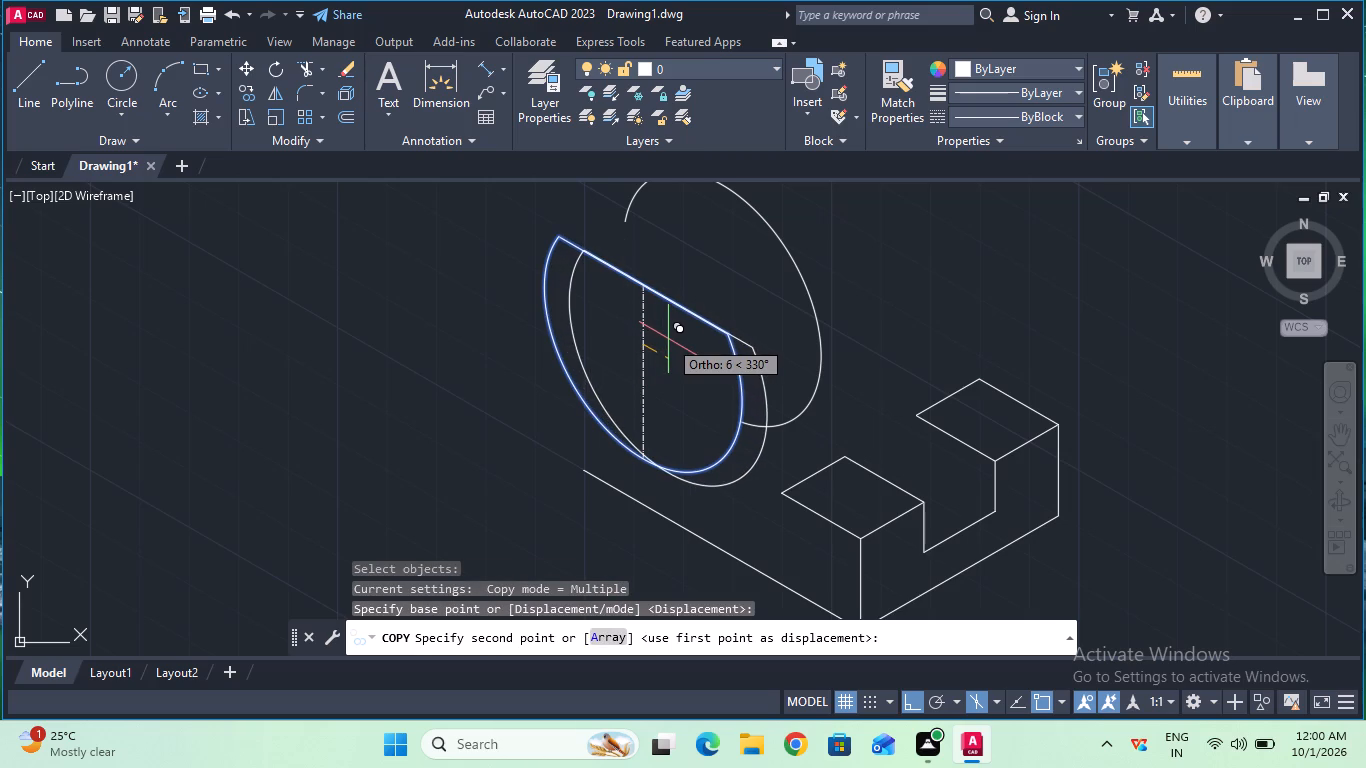
key("F5")
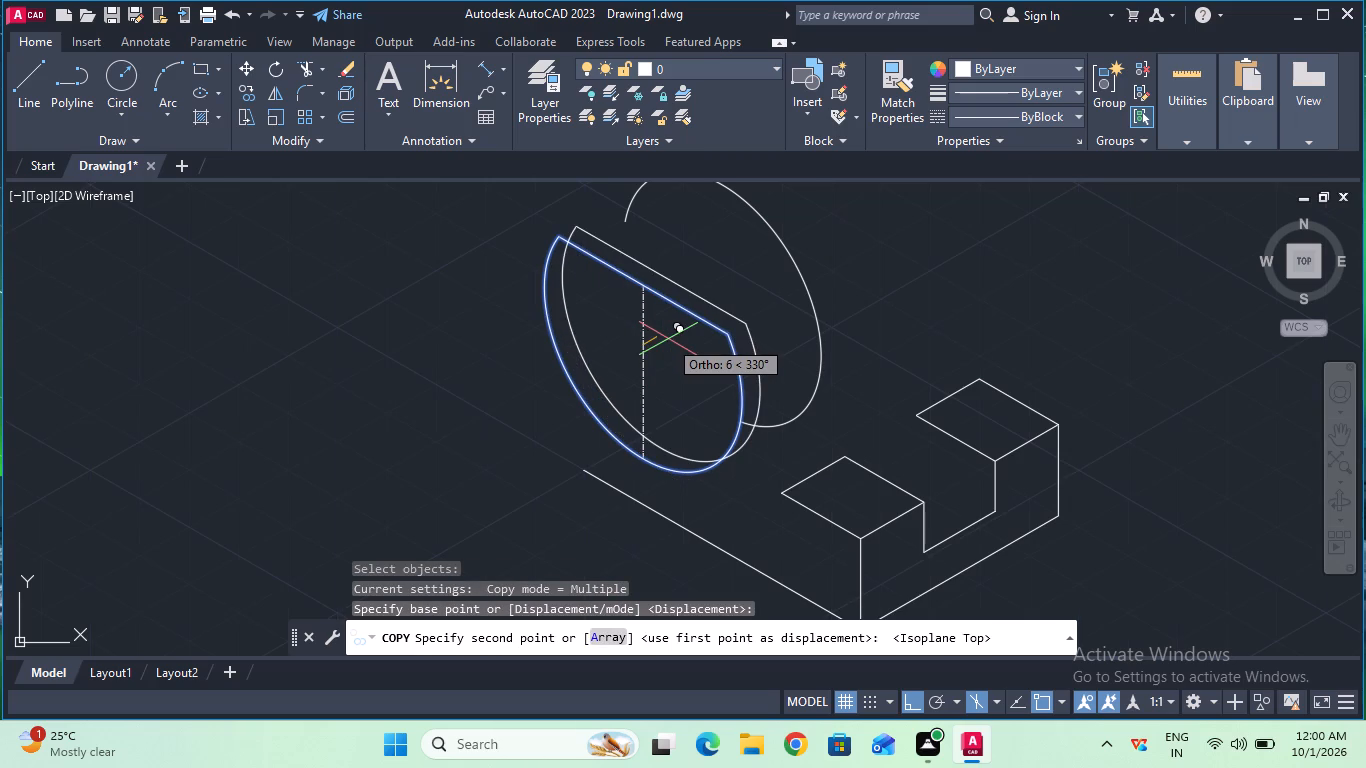
type("10")
key("Return")
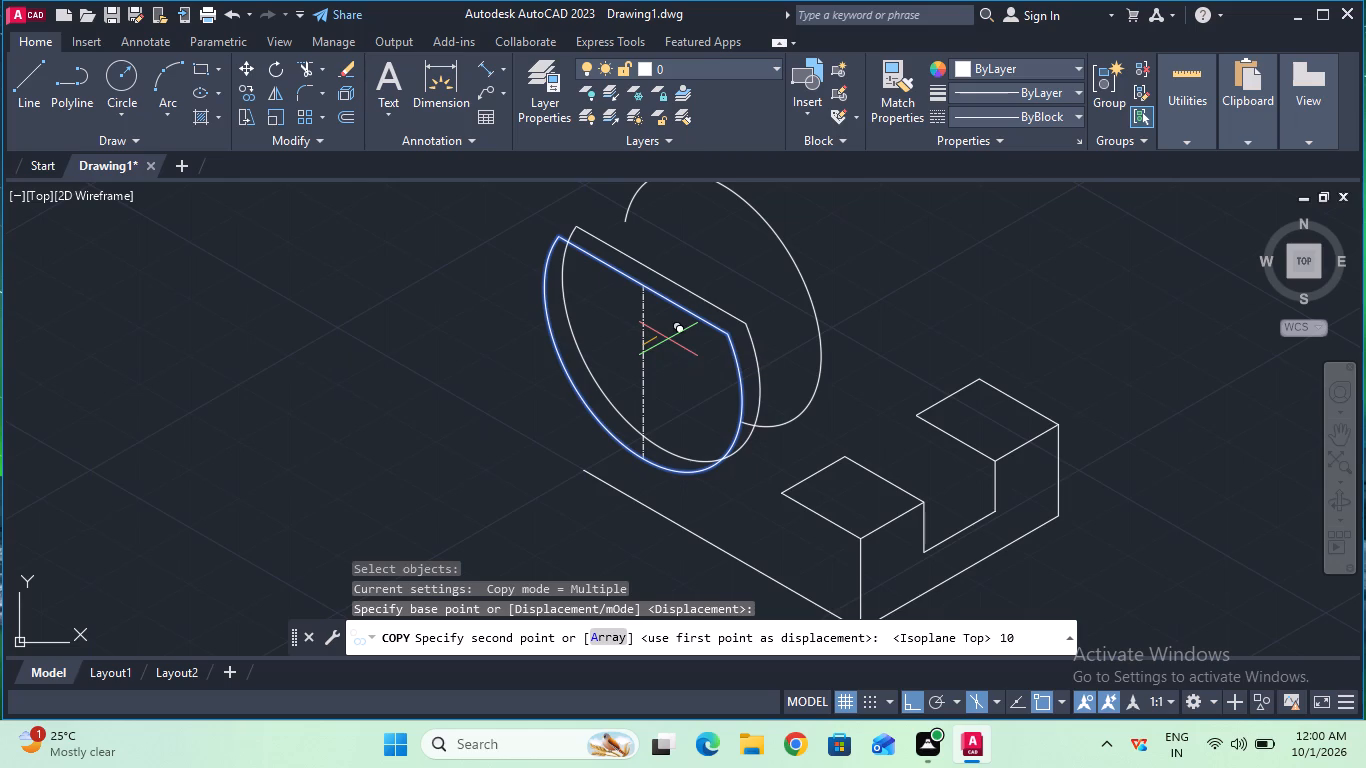
key("Escape")
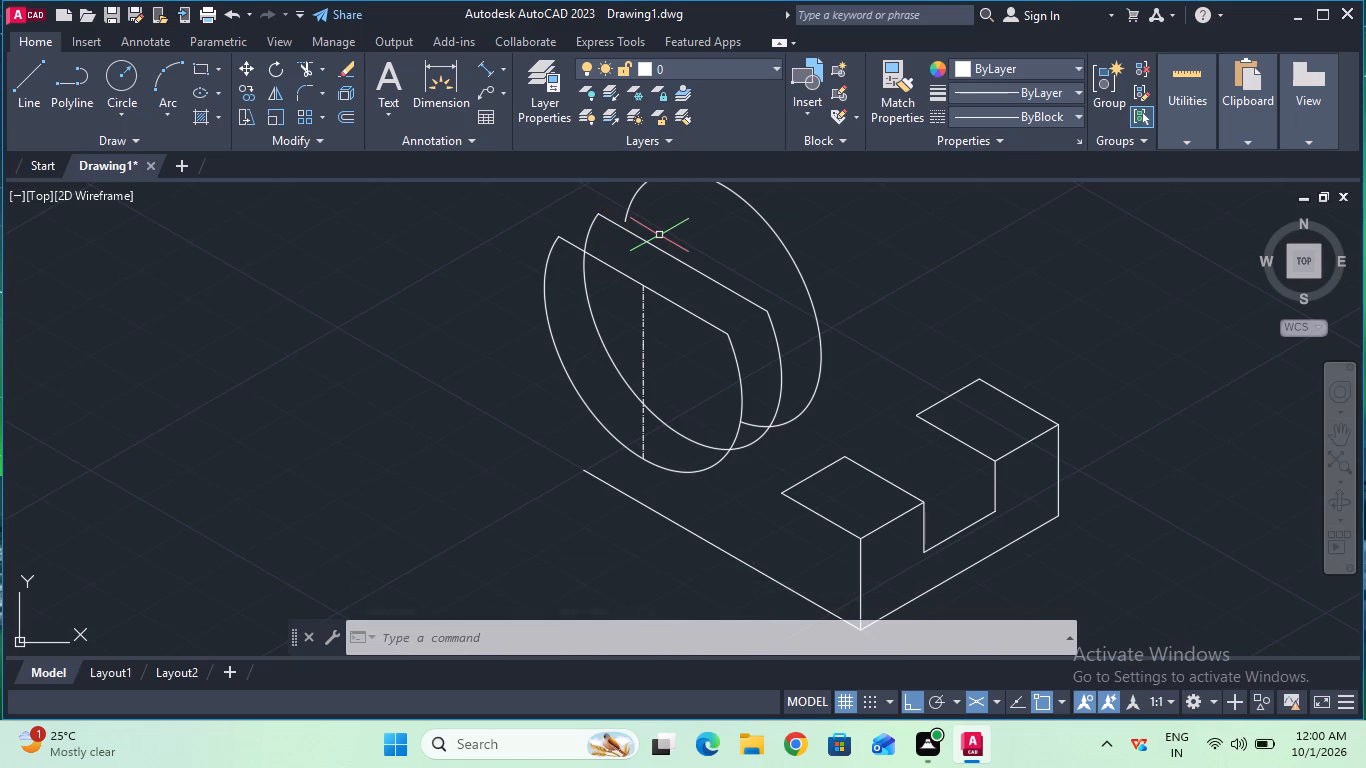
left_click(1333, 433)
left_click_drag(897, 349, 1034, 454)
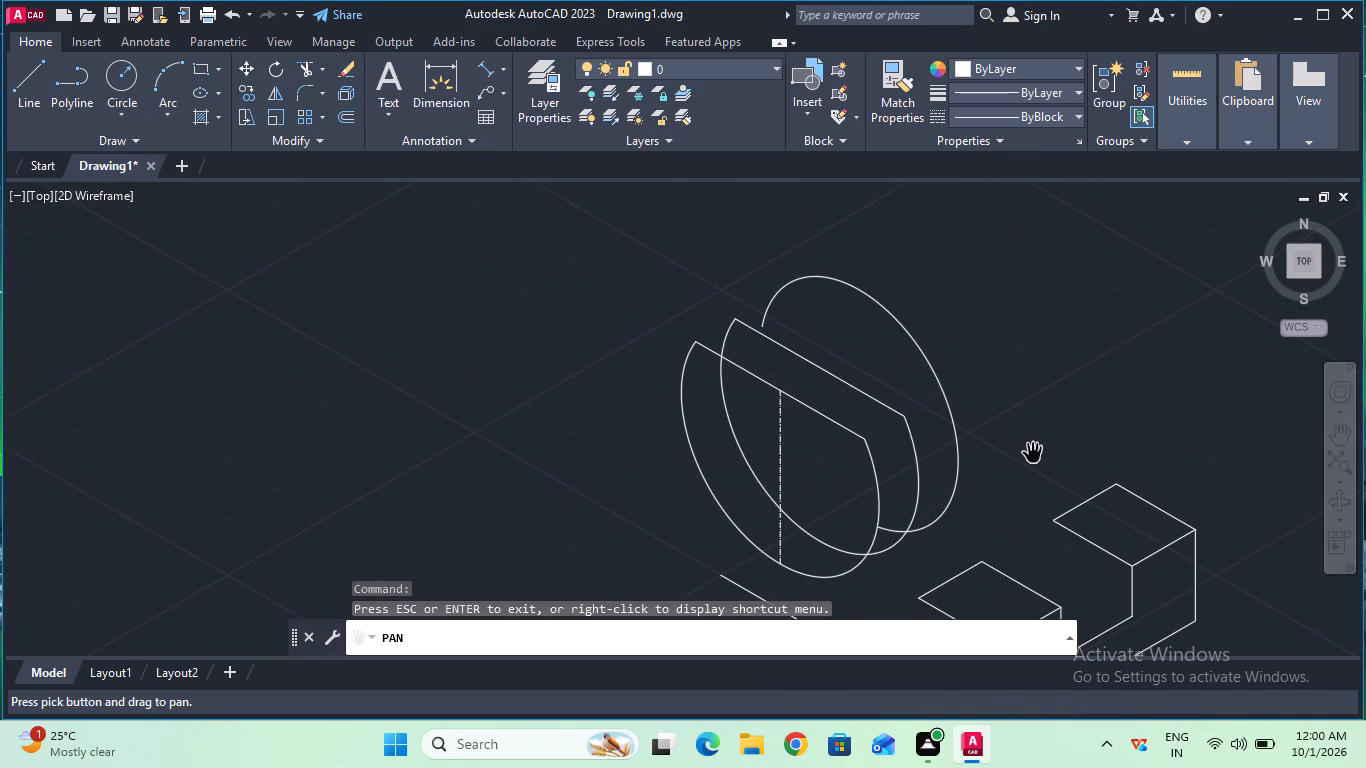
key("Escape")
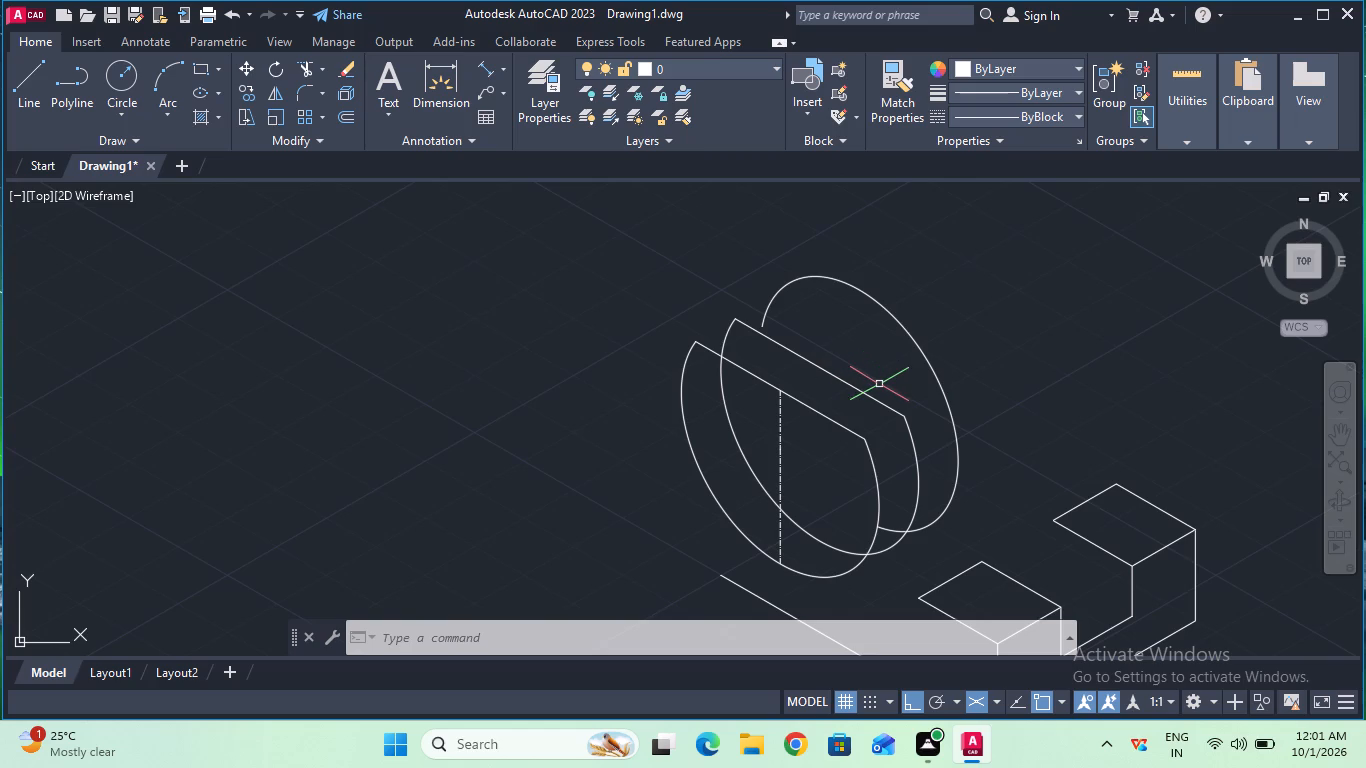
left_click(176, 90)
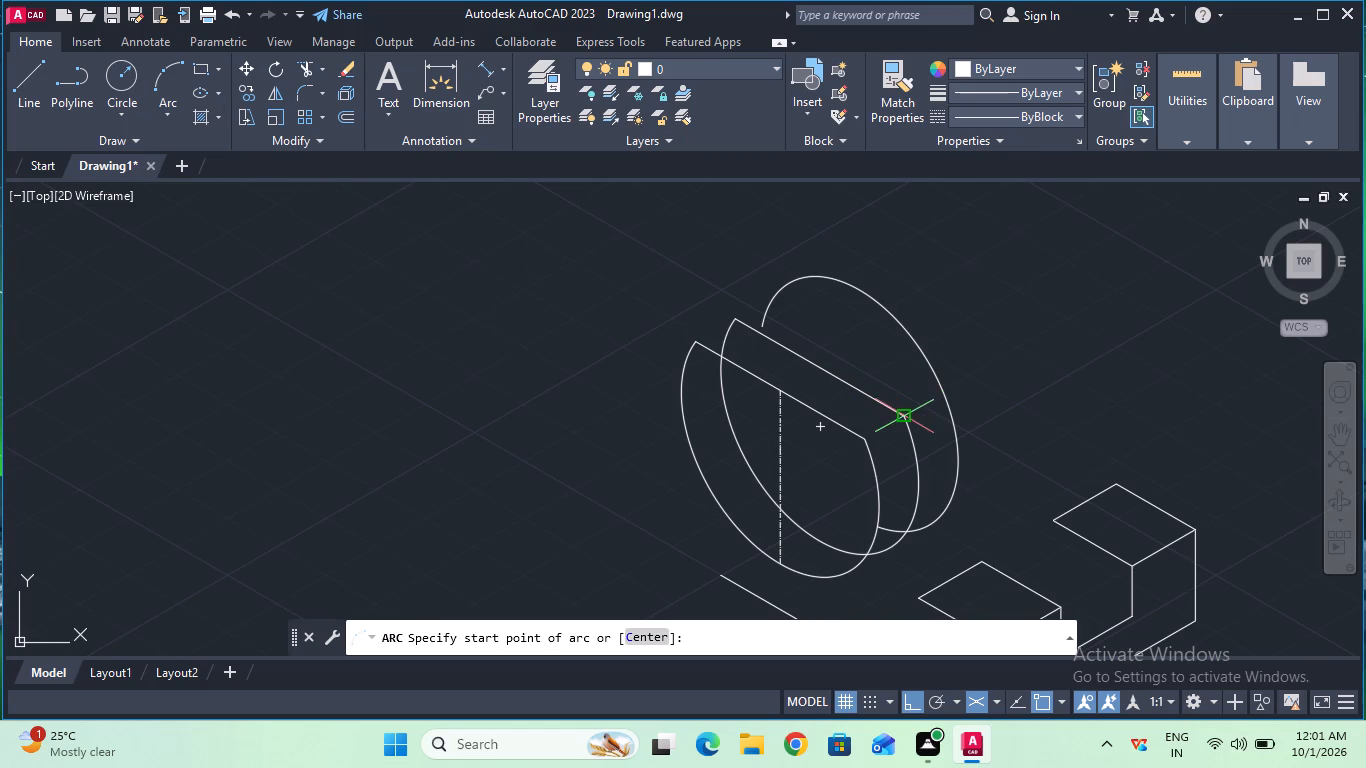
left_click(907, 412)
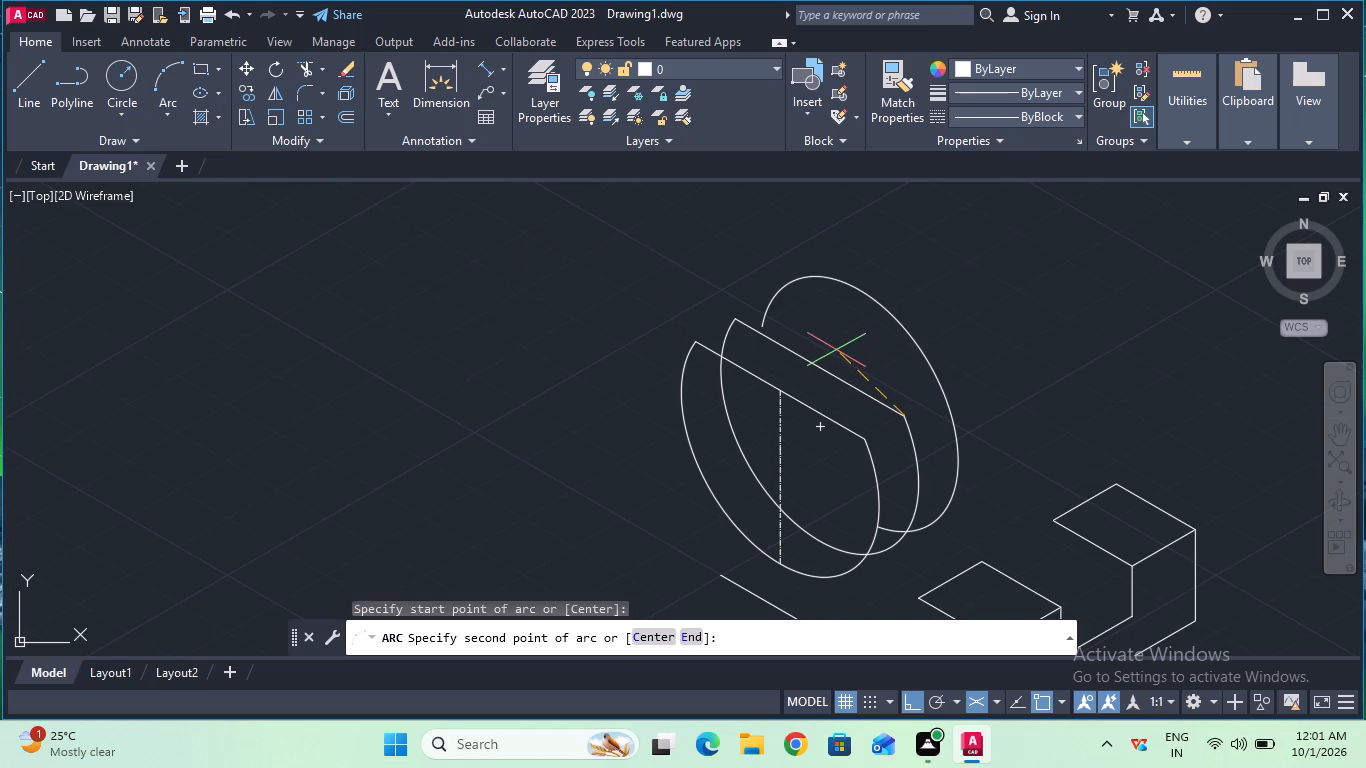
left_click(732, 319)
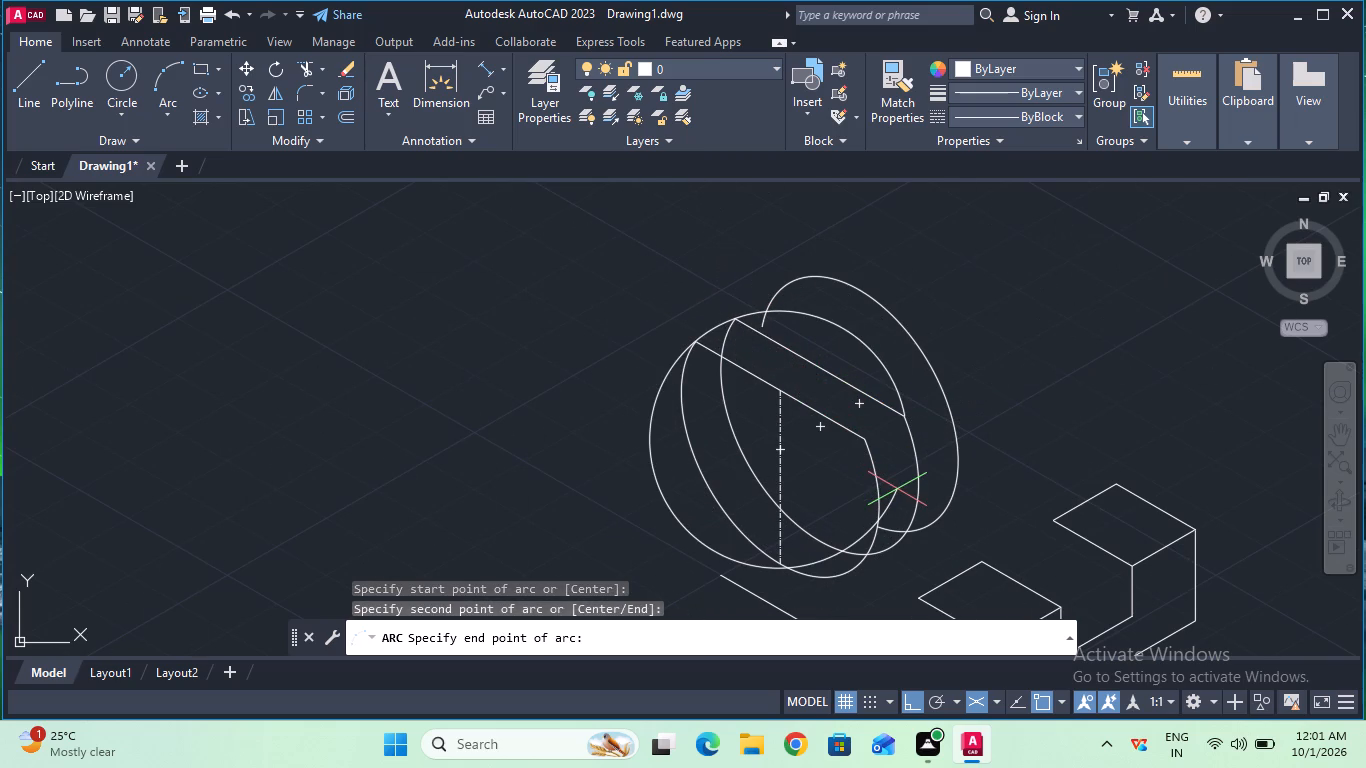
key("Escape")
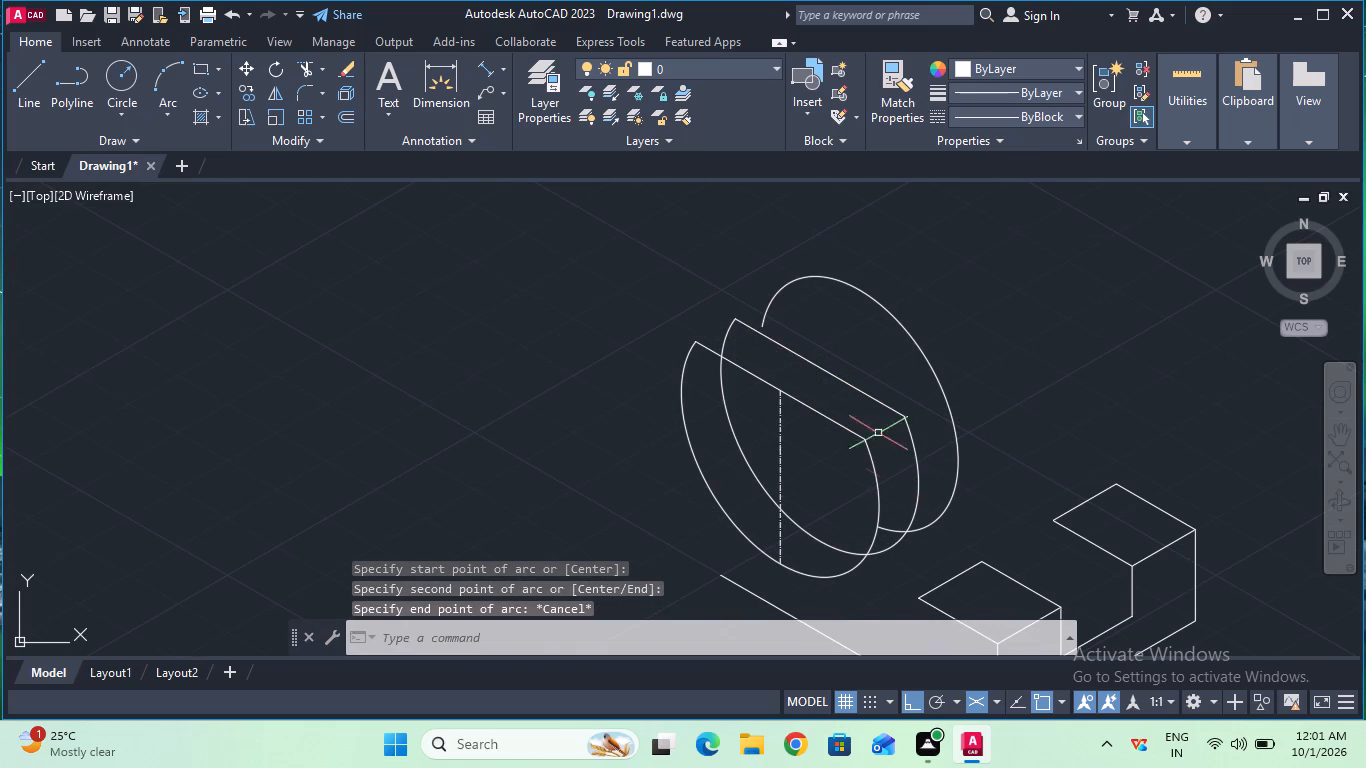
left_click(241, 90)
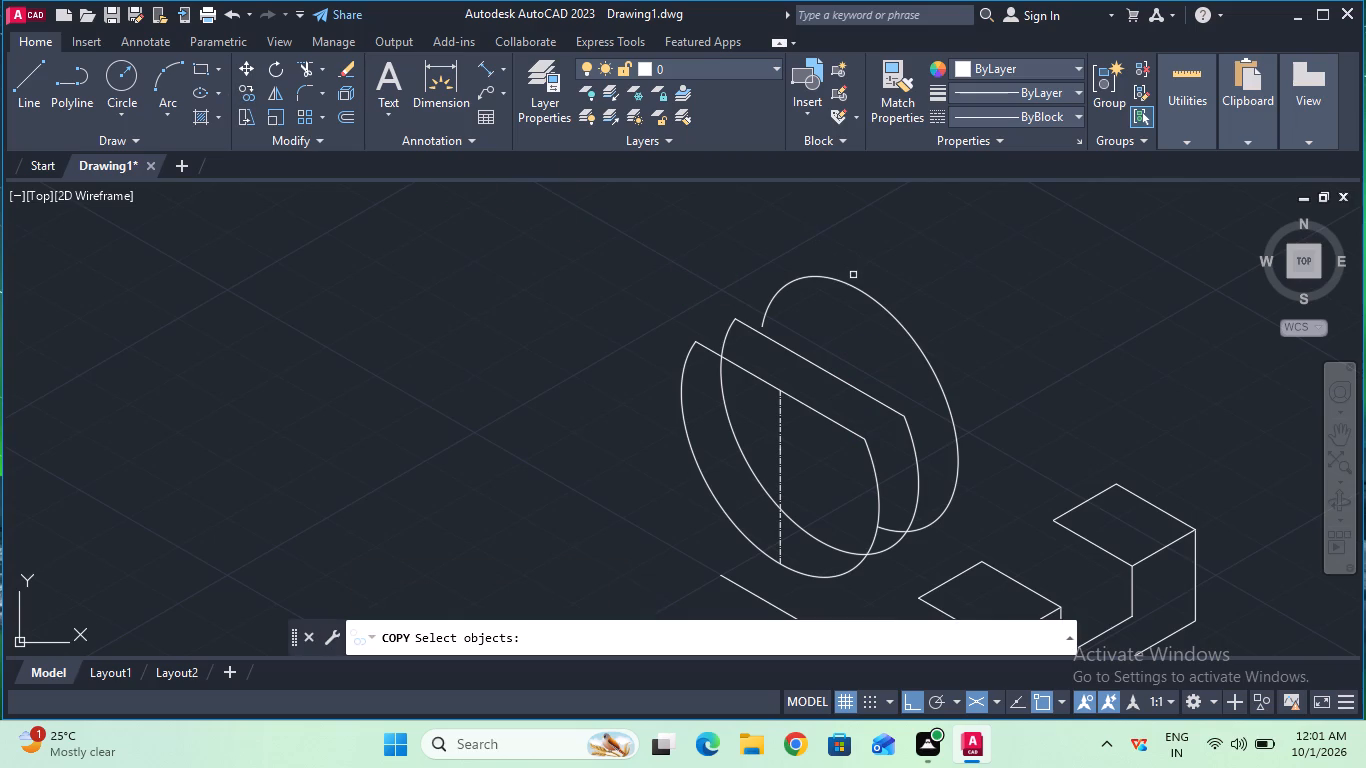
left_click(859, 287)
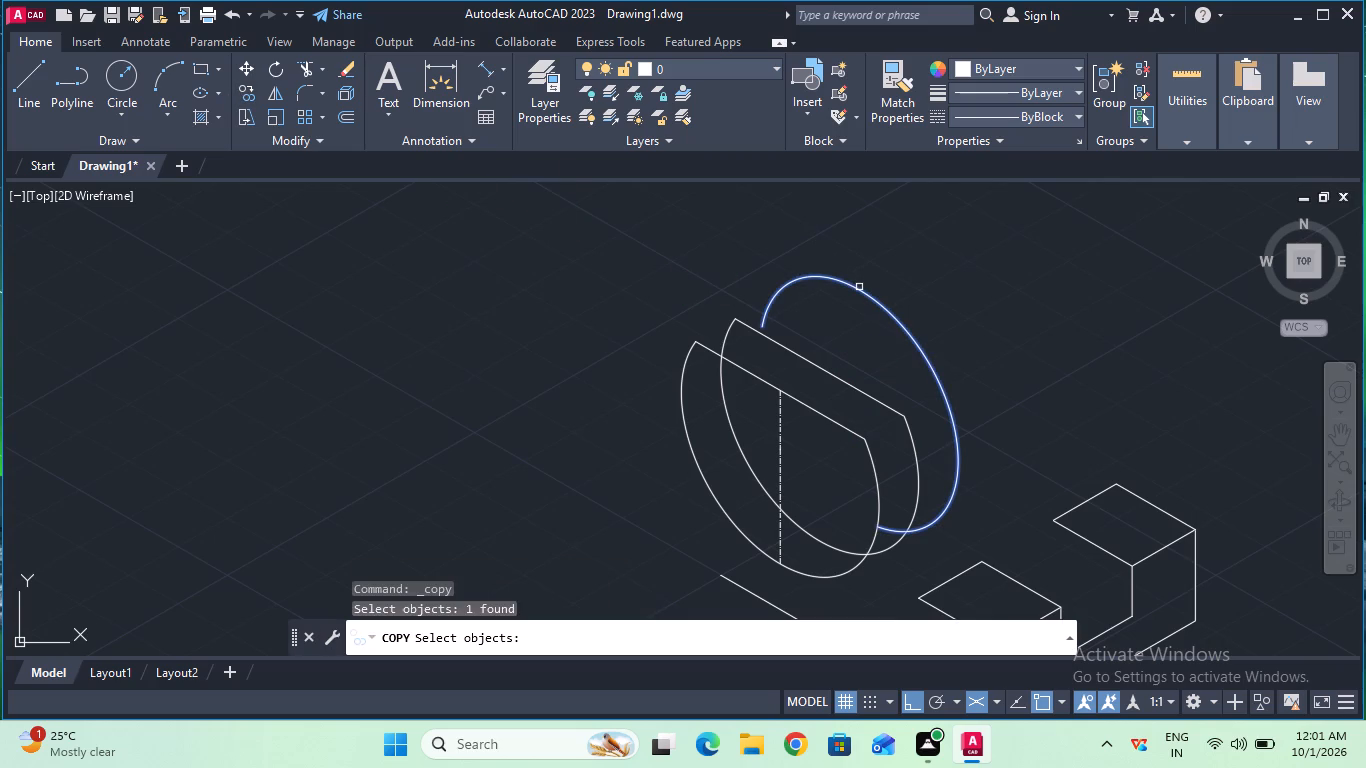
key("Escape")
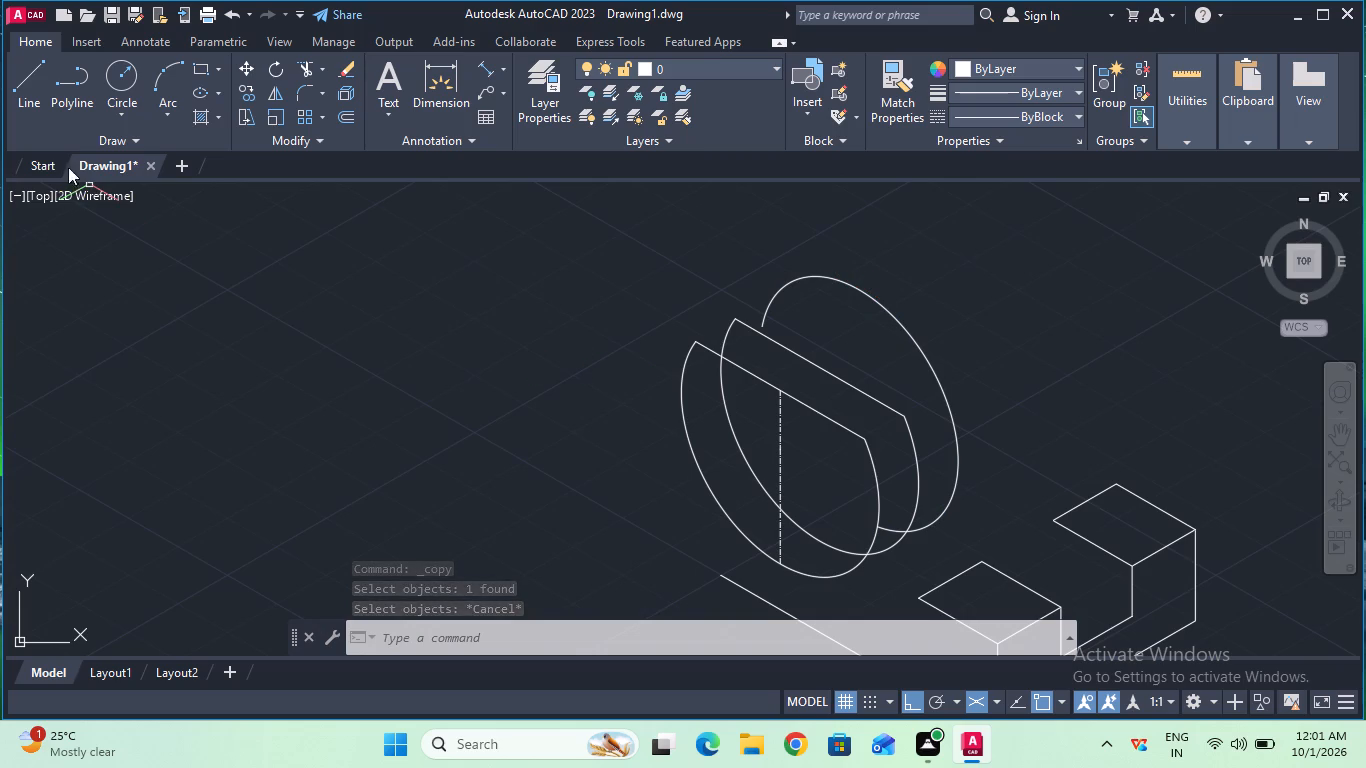
Draw connected edge lines along the 30° axis joining the lower-right curves of the front, middle and rear isocircles.
left_click(17, 108)
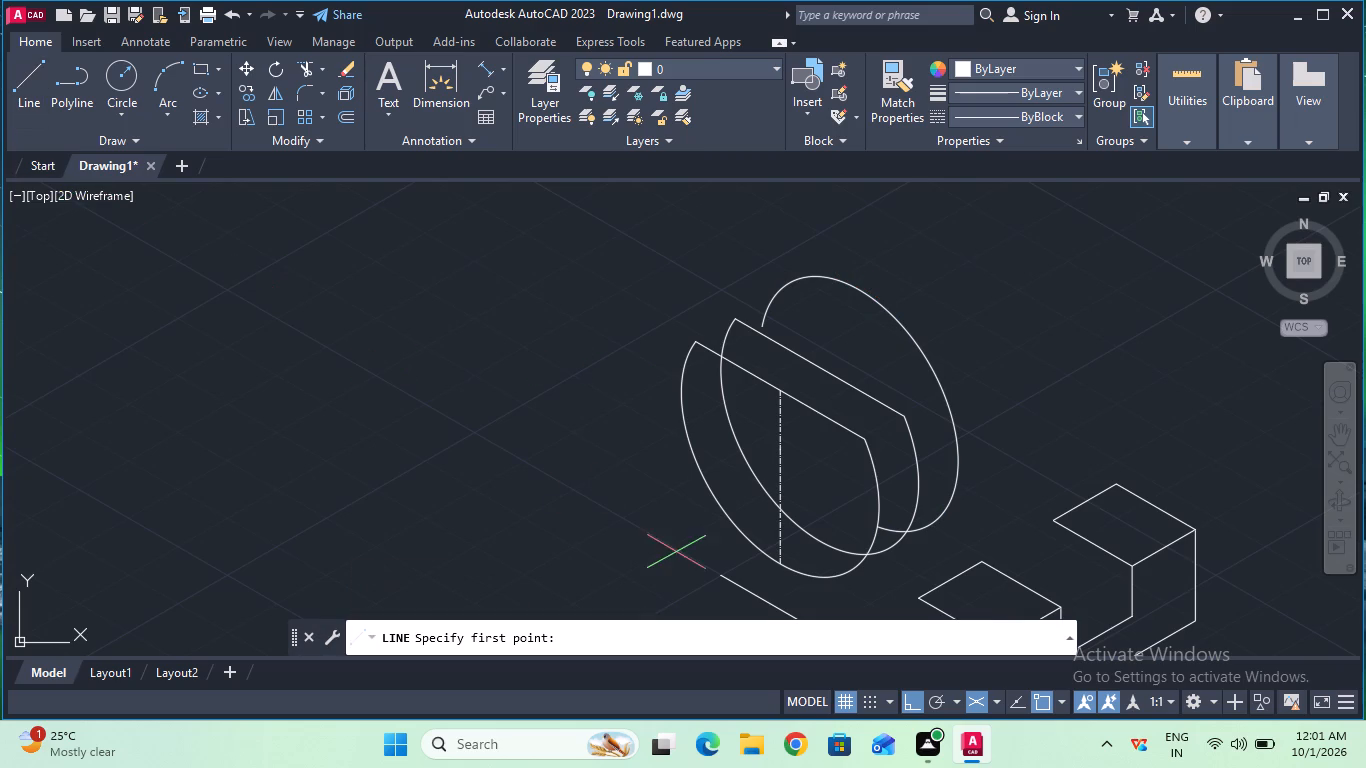
left_click(852, 568)
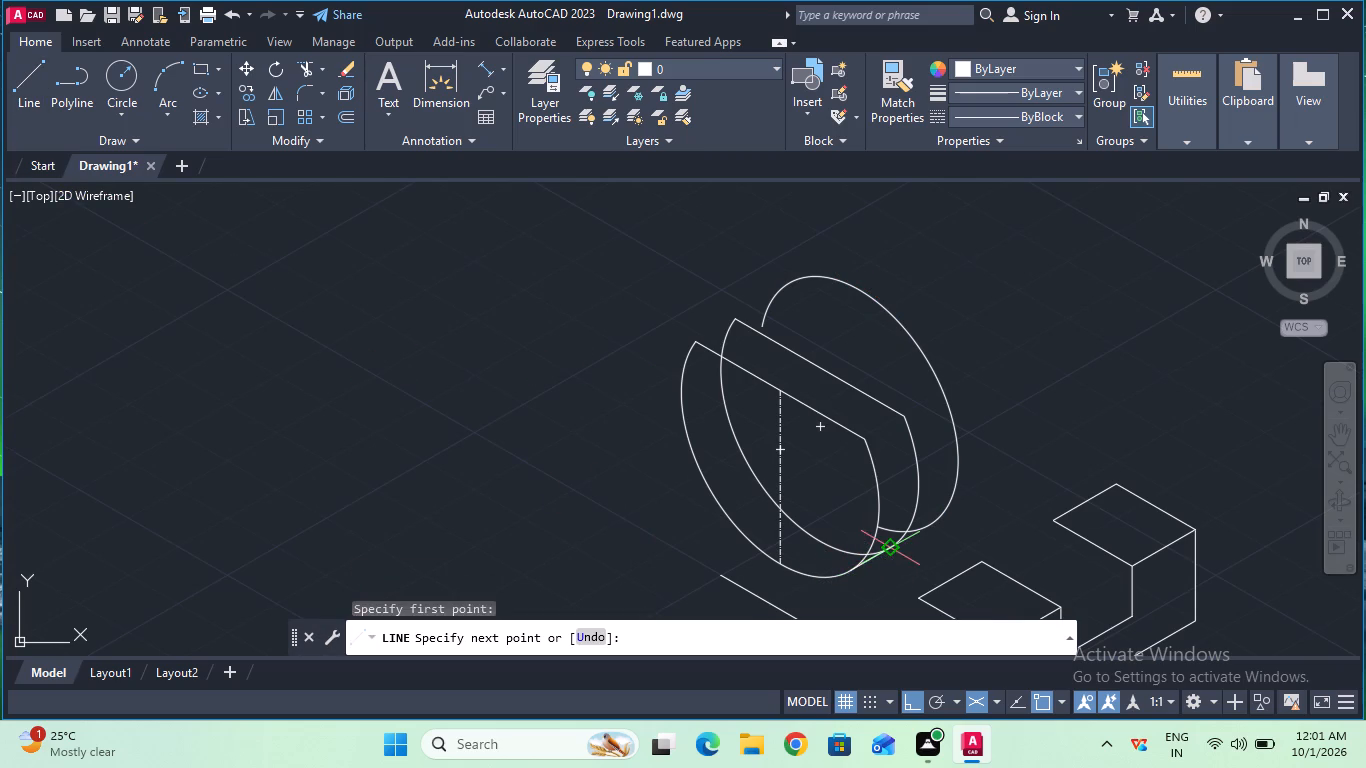
left_click(893, 553)
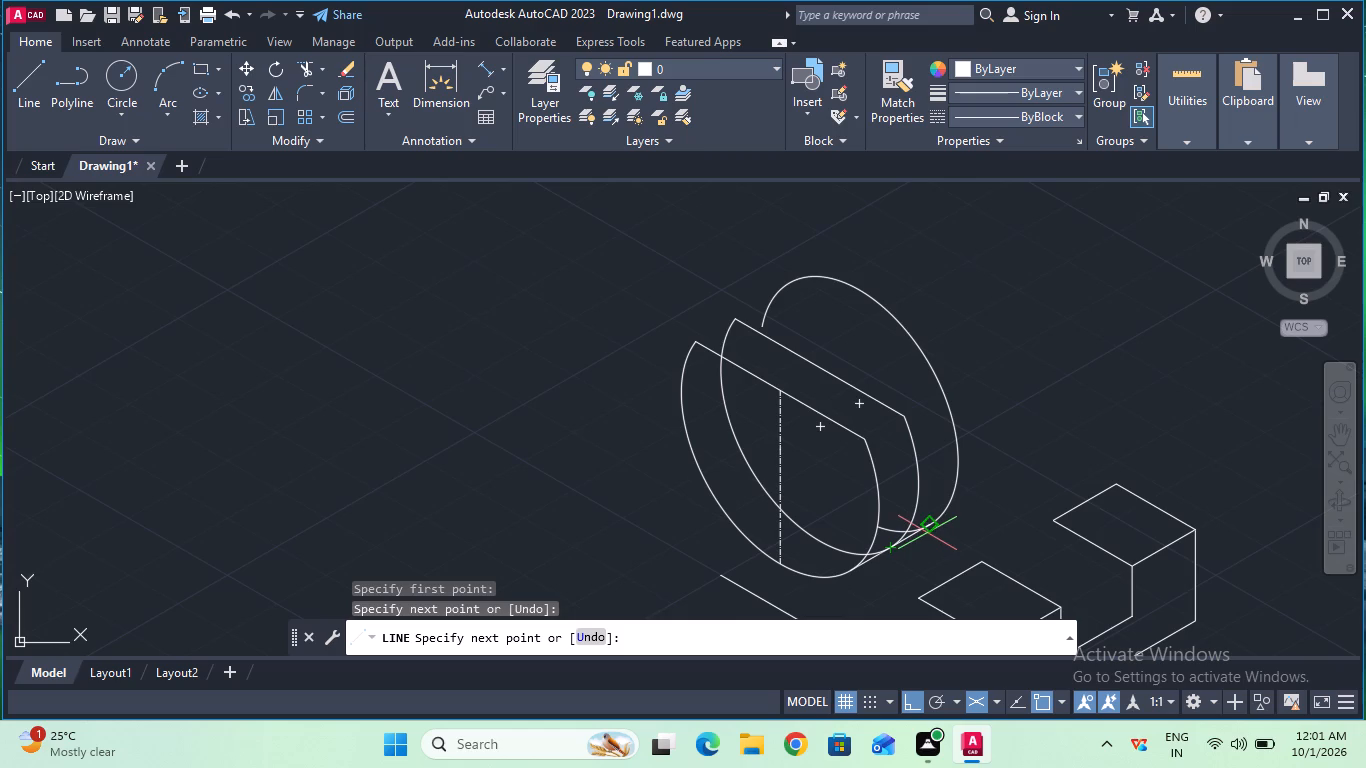
left_click(935, 527)
key("Escape")
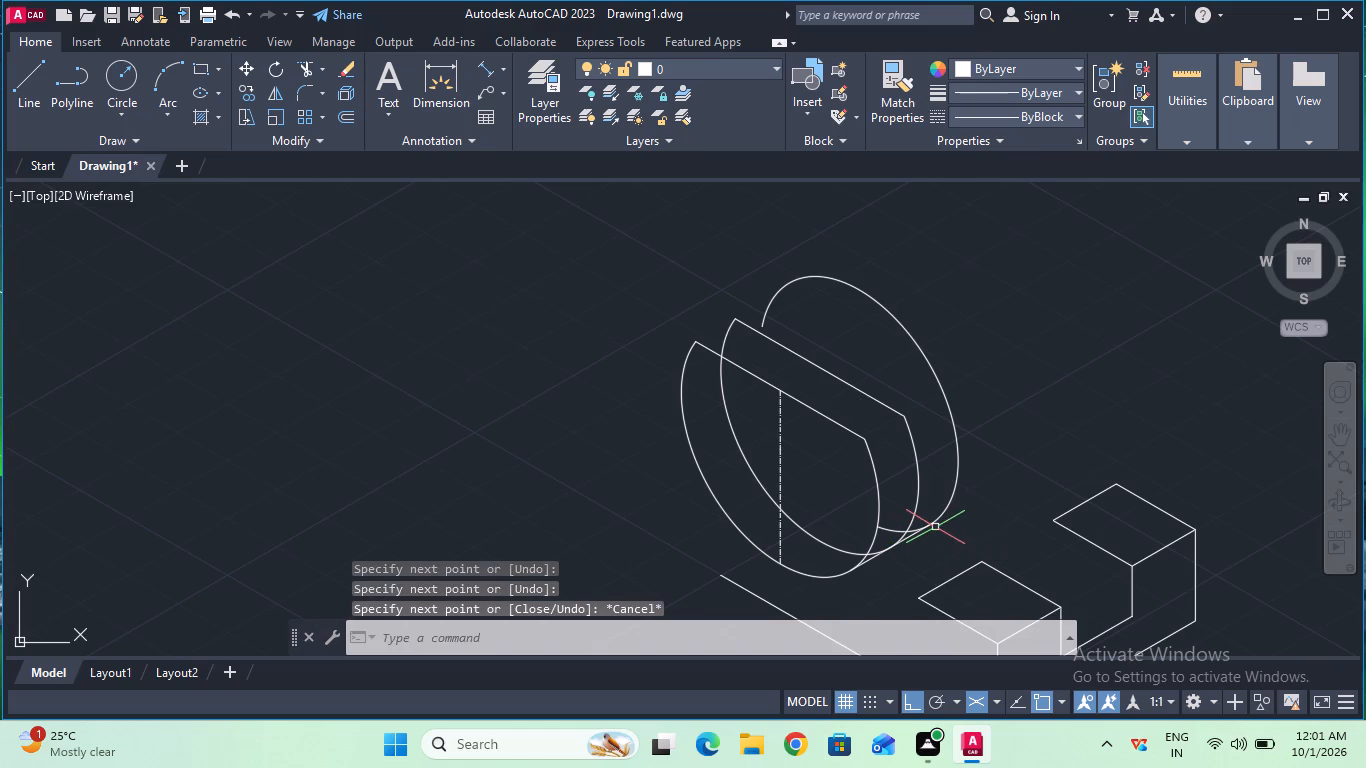
Trim the rear arc between the middle arc and the joining line, and the middle arc's piece between the front arc and that line.
scroll(887, 557, "up", 2, "ctrl")
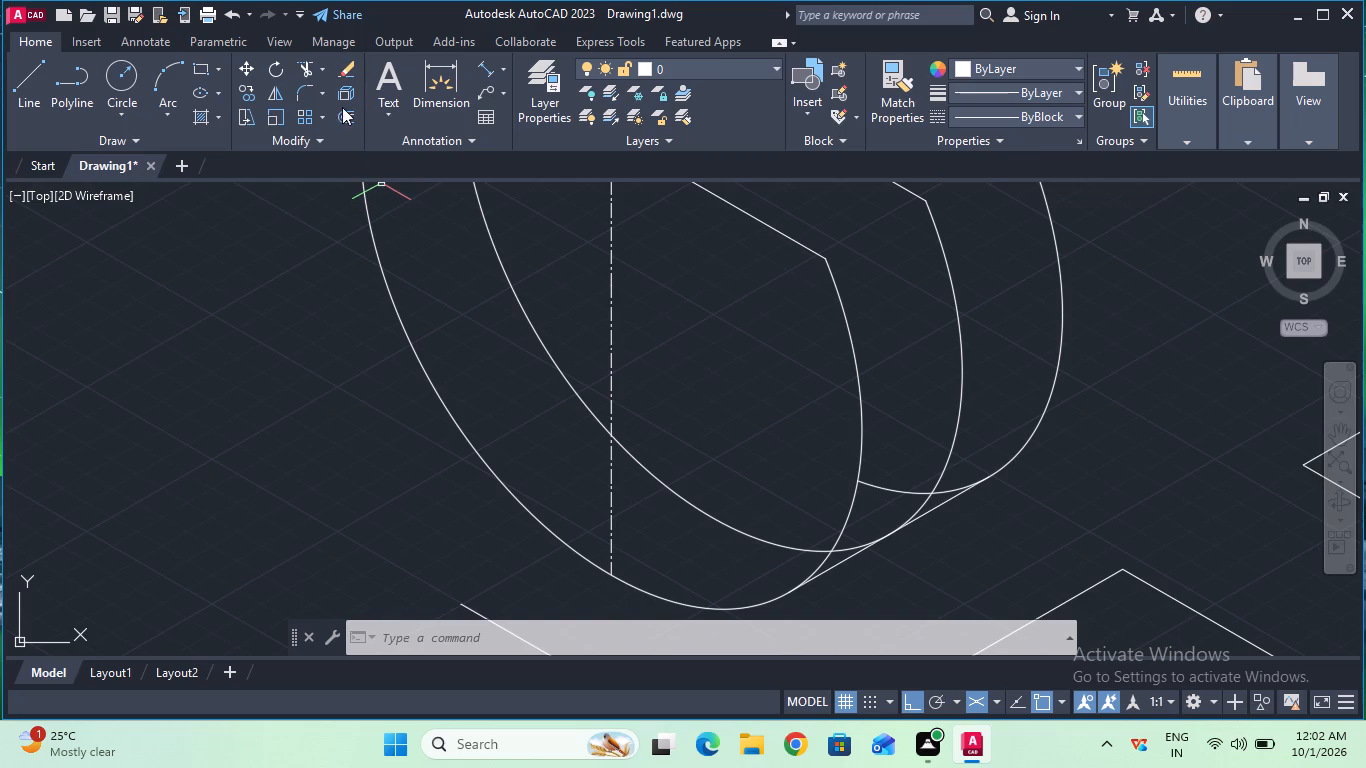
left_click(304, 69)
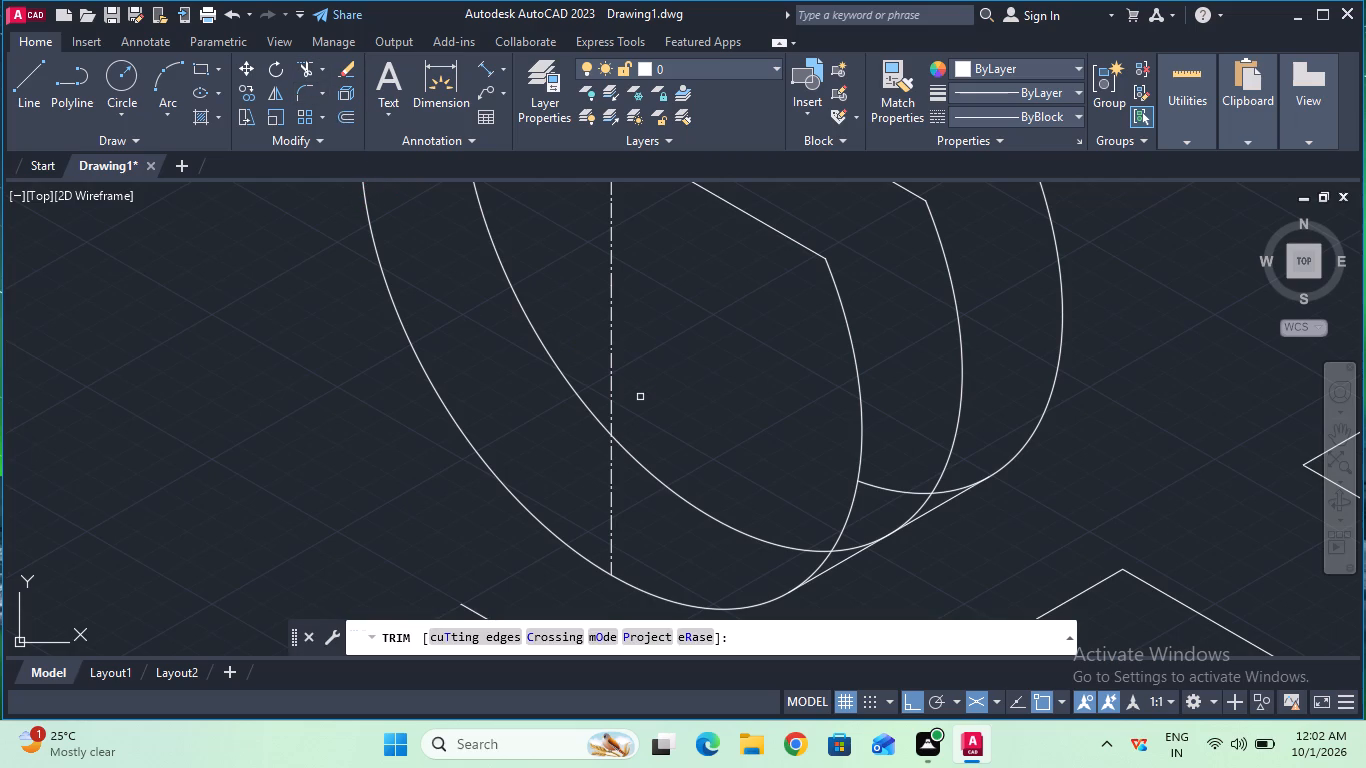
left_click(945, 495)
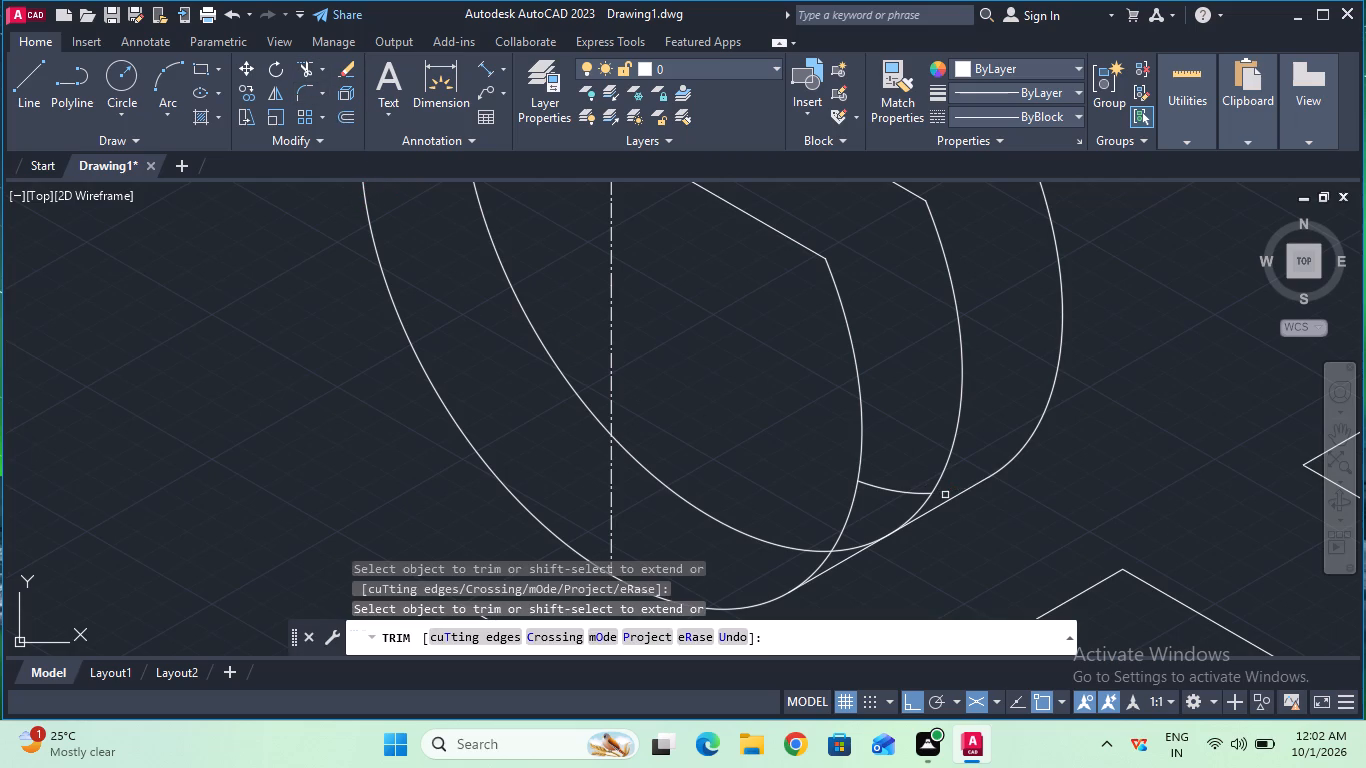
left_click(851, 549)
scroll(851, 549, "down", 2, "ctrl")
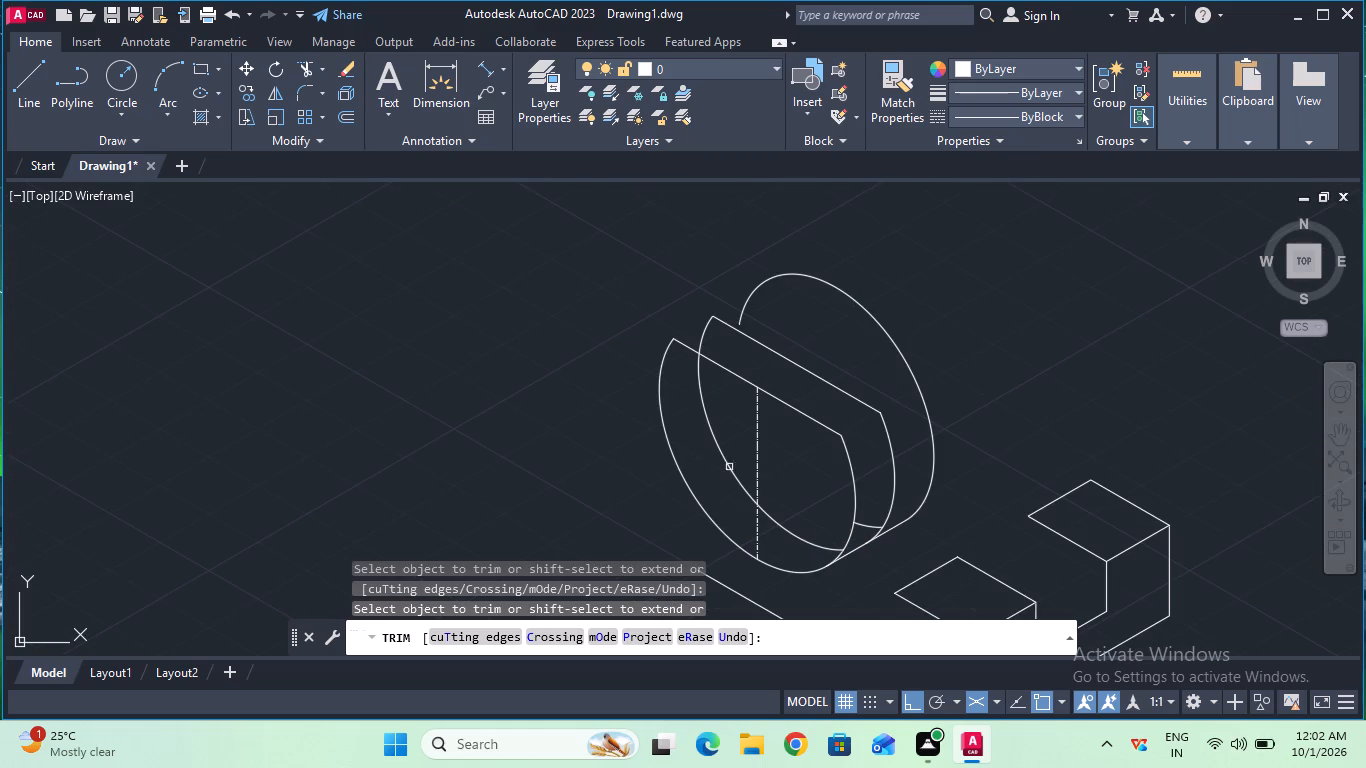
key("Escape")
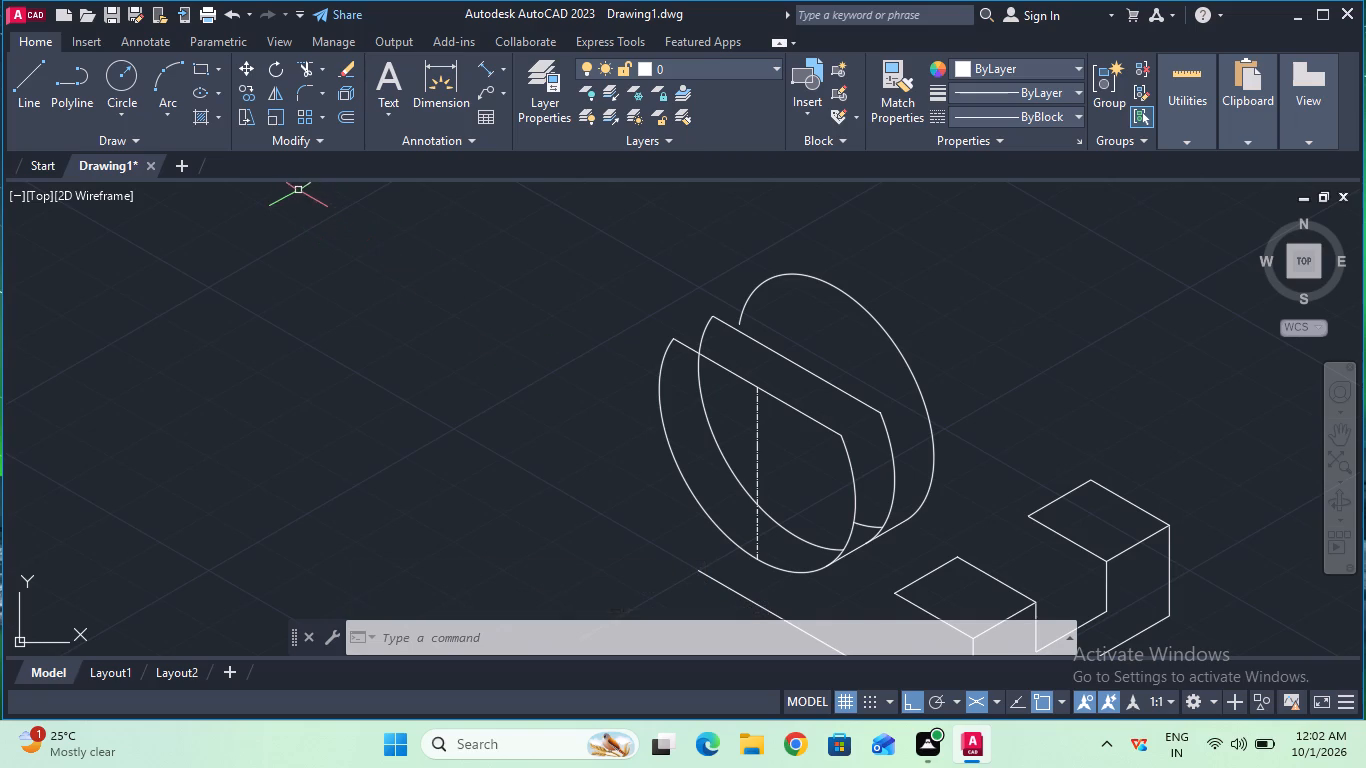
Copy the rear arc 10 mm toward the front along the 210° isometric axis, onto the middle arc.
left_click(250, 92)
left_click(865, 308)
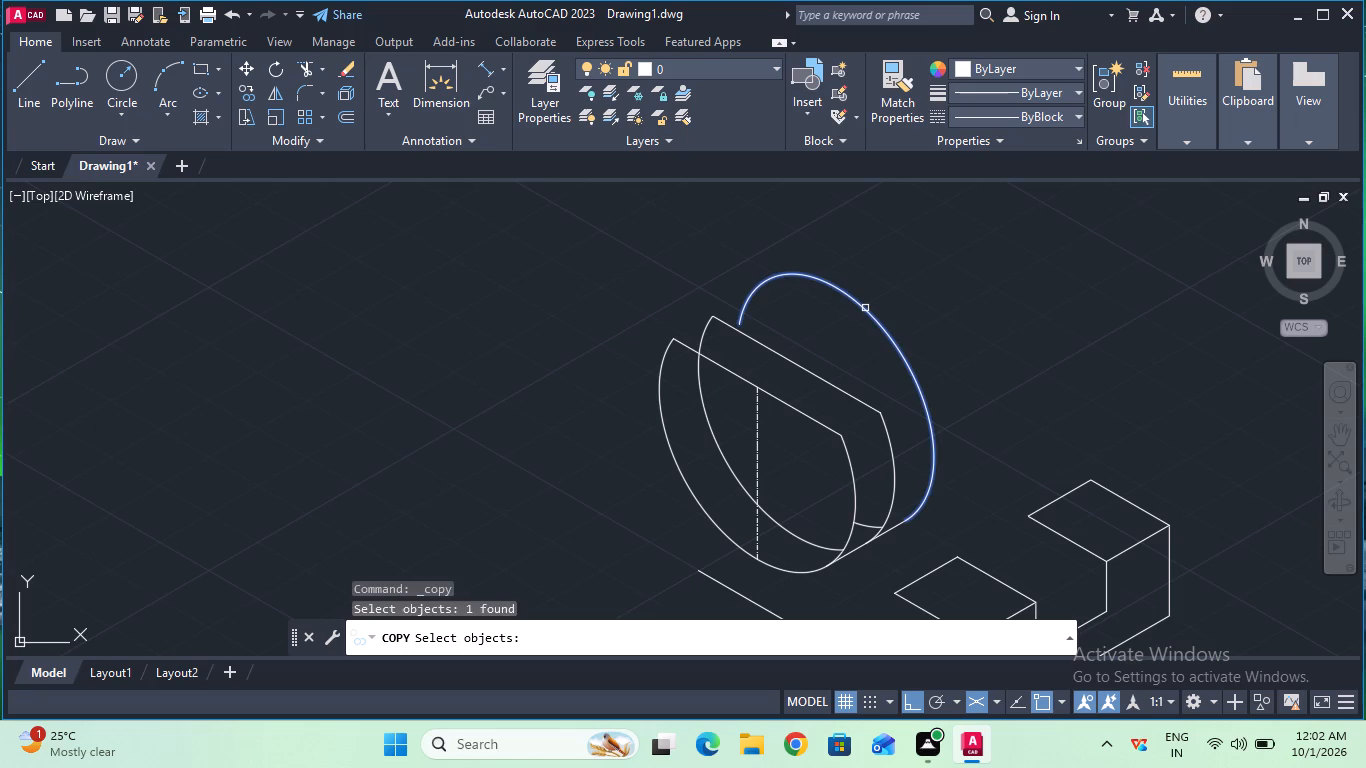
key("Return")
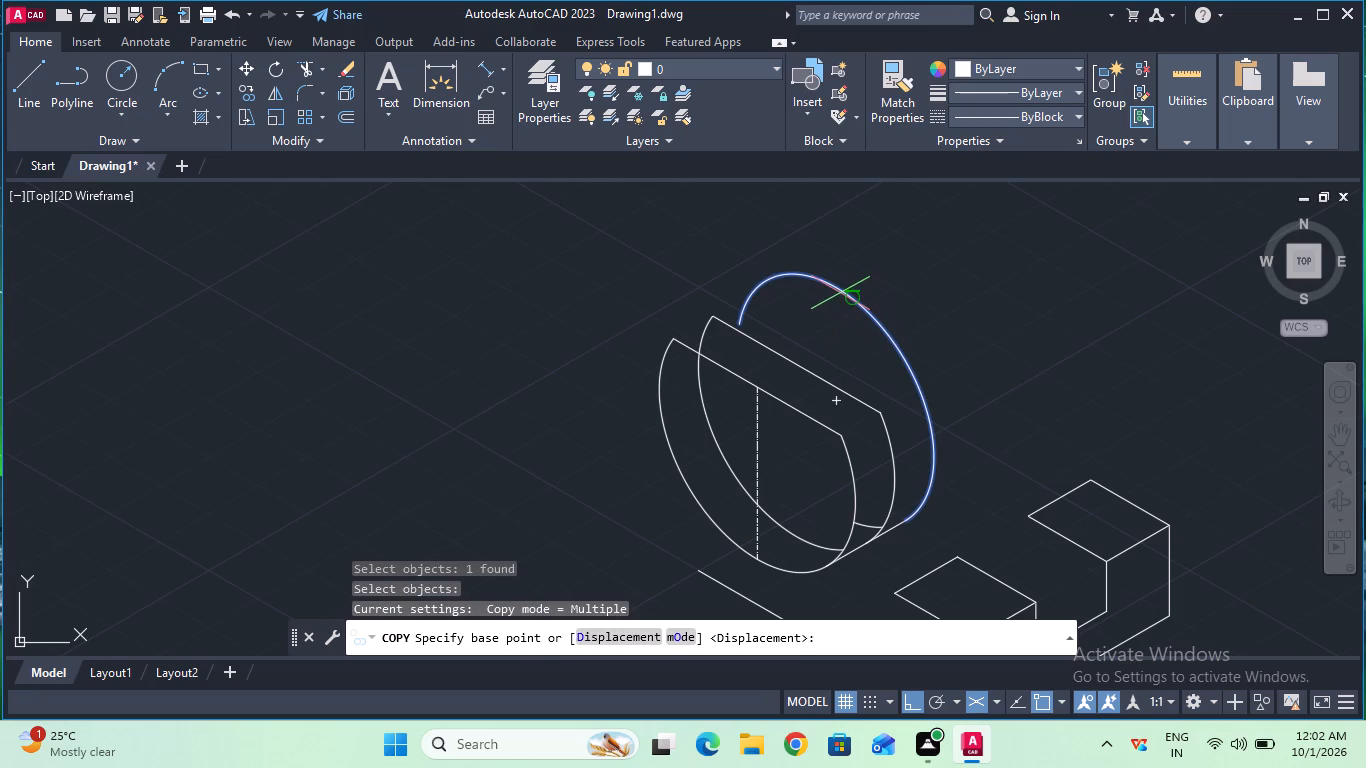
left_click(902, 359)
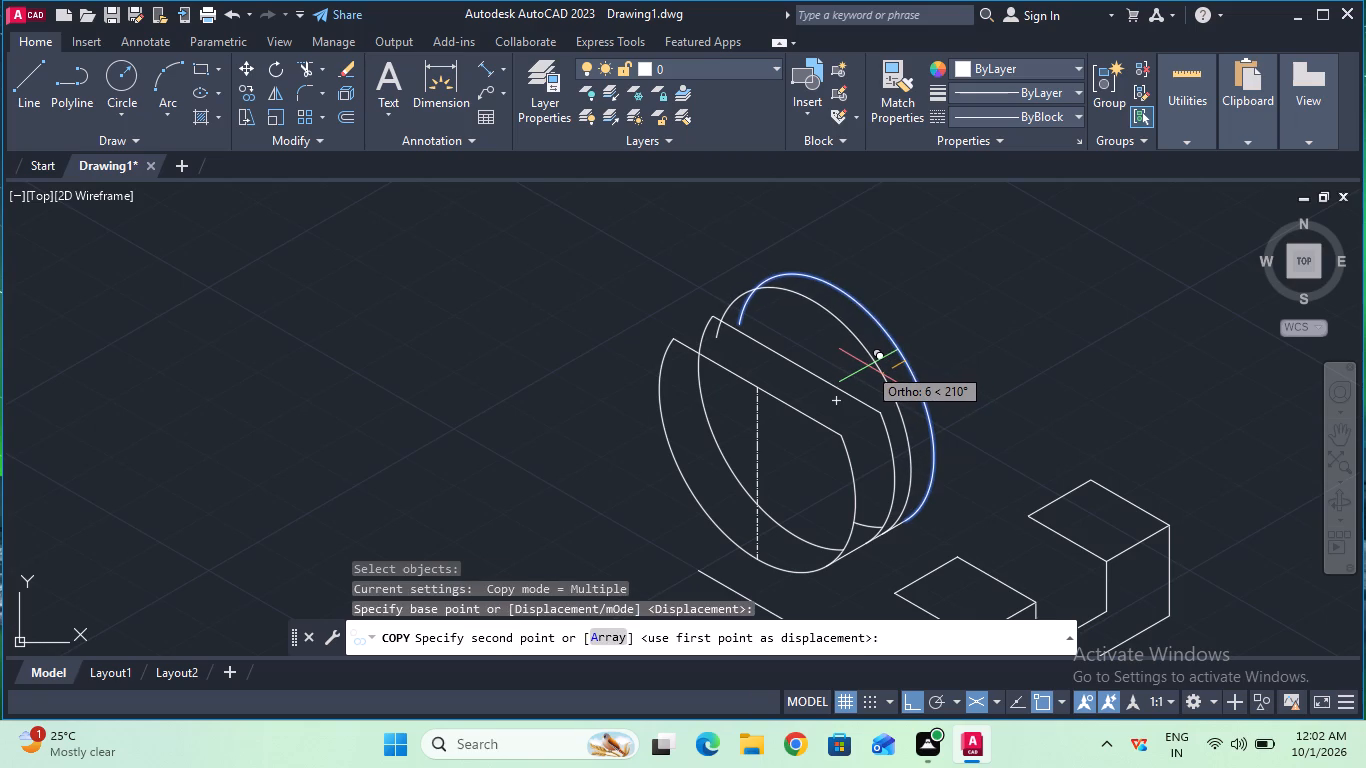
key("1")
key("0")
key("Return")
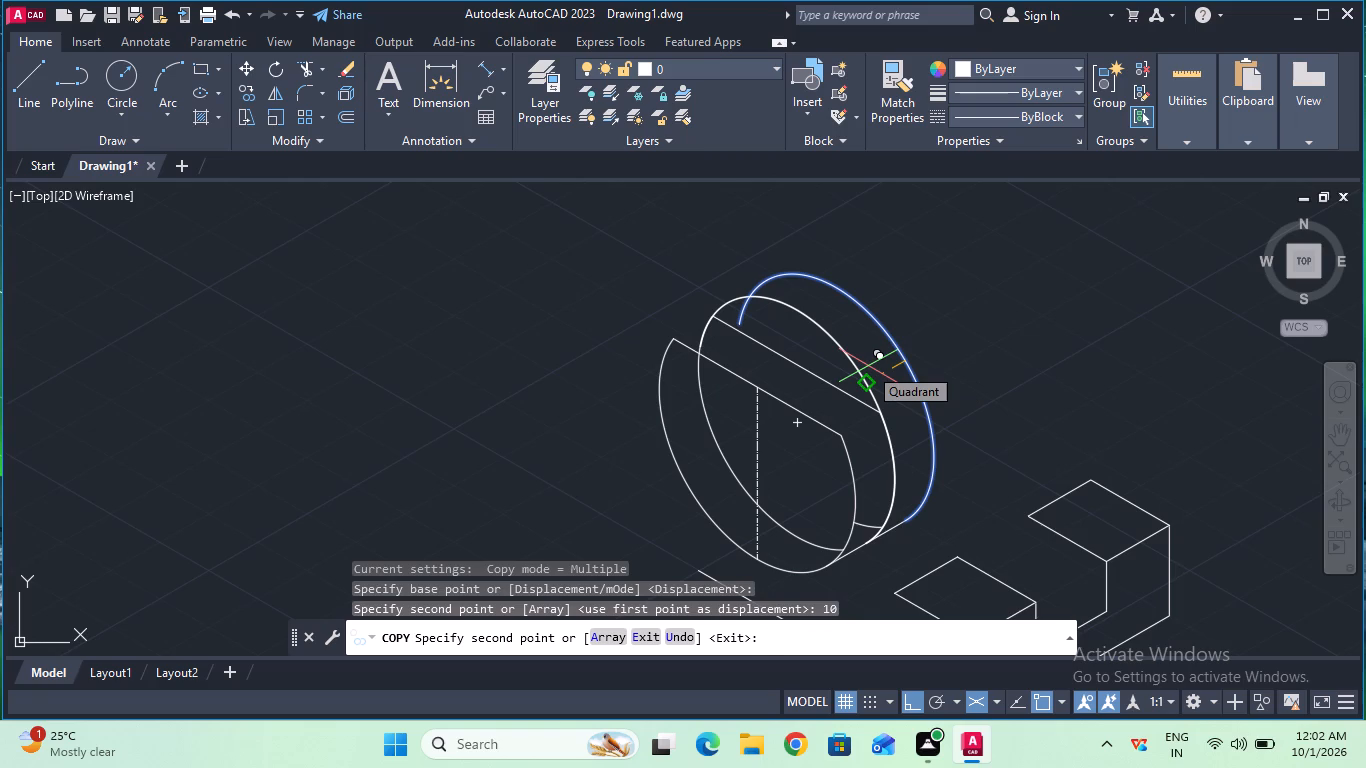
key("Escape")
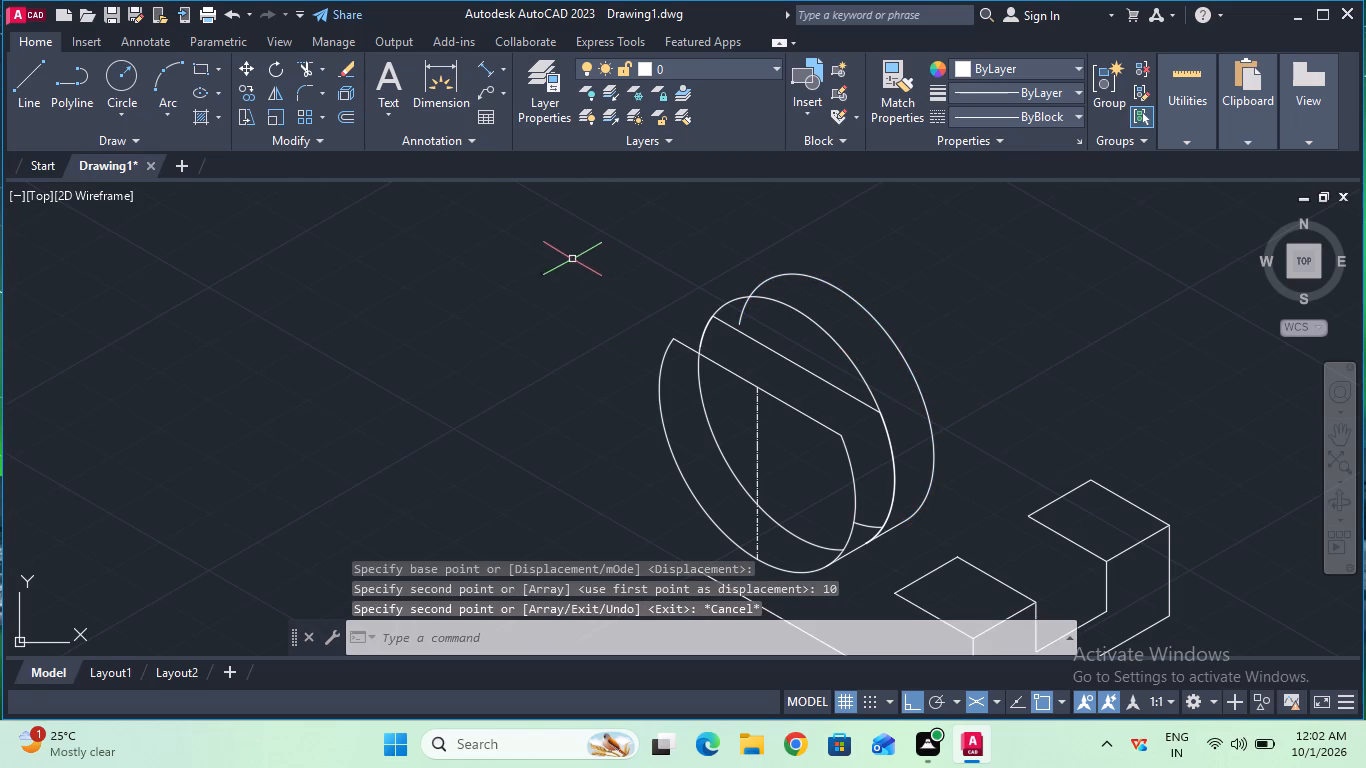
Trim the copied arc's overlap below the middle line's left end and the rear arc's left end hidden behind the copied arc.
left_click(307, 70)
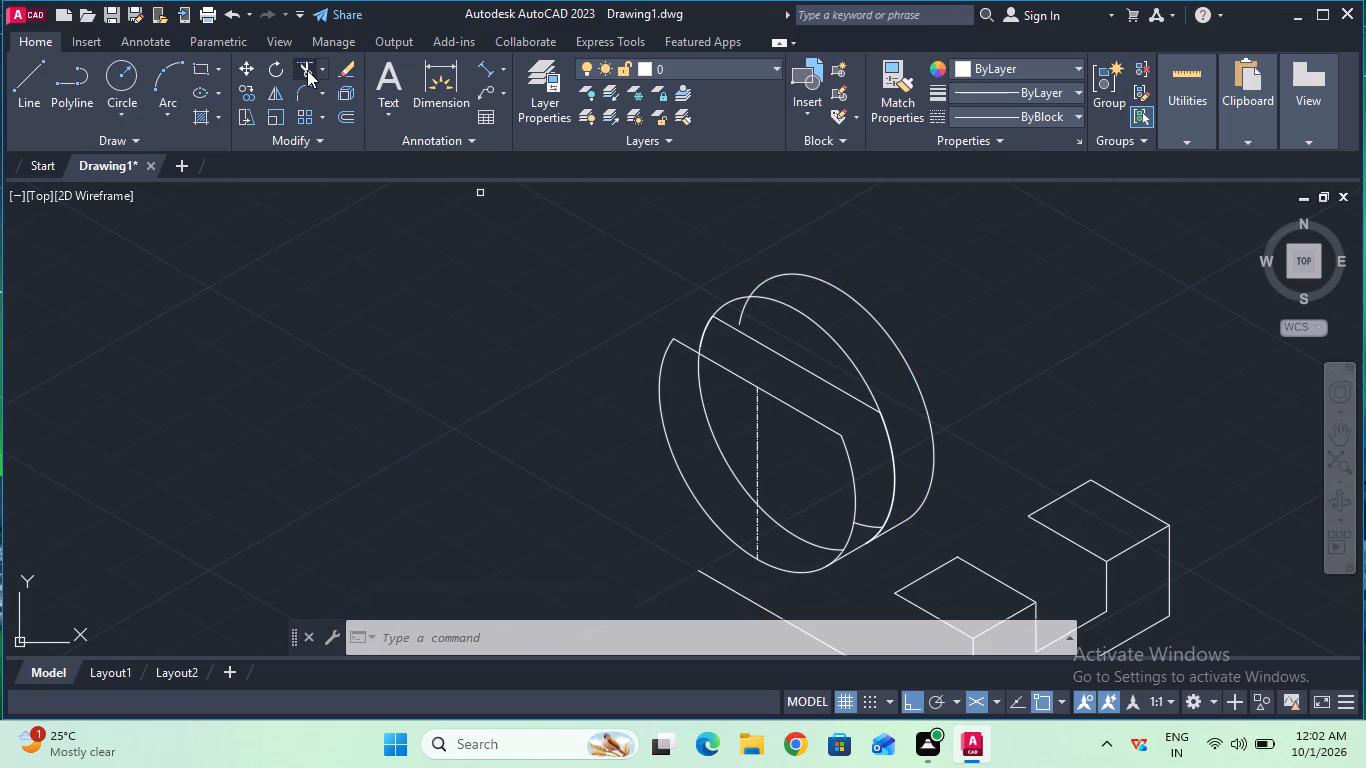
left_click(705, 328)
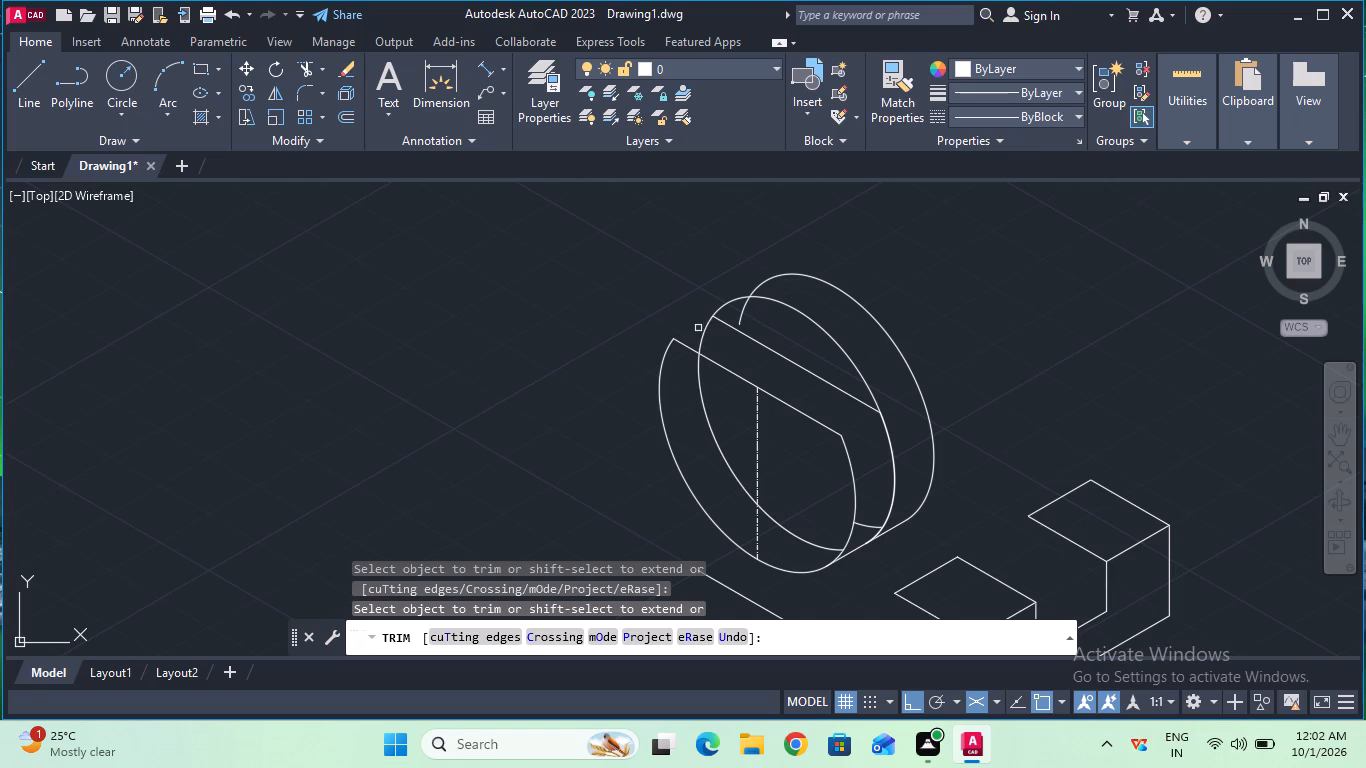
key("Escape")
left_click(307, 69)
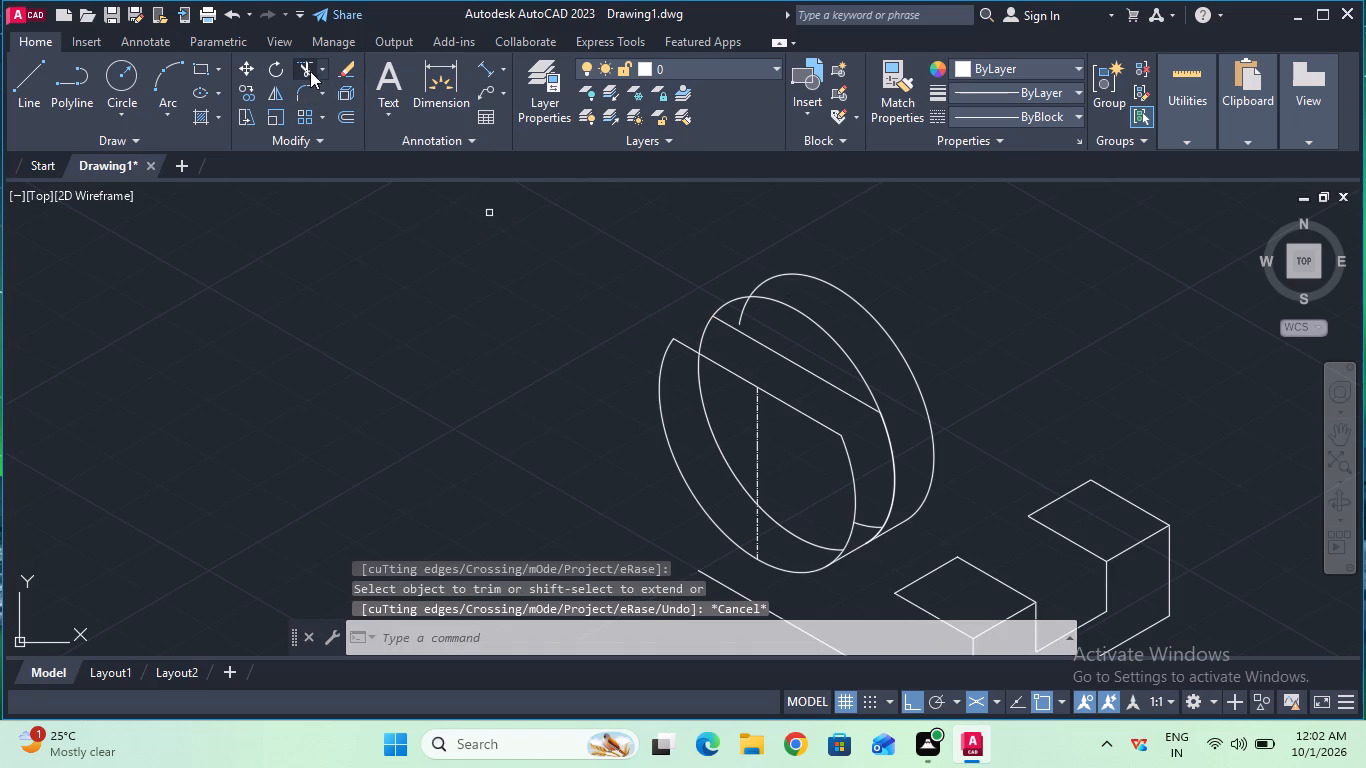
left_click(742, 315)
key("Escape")
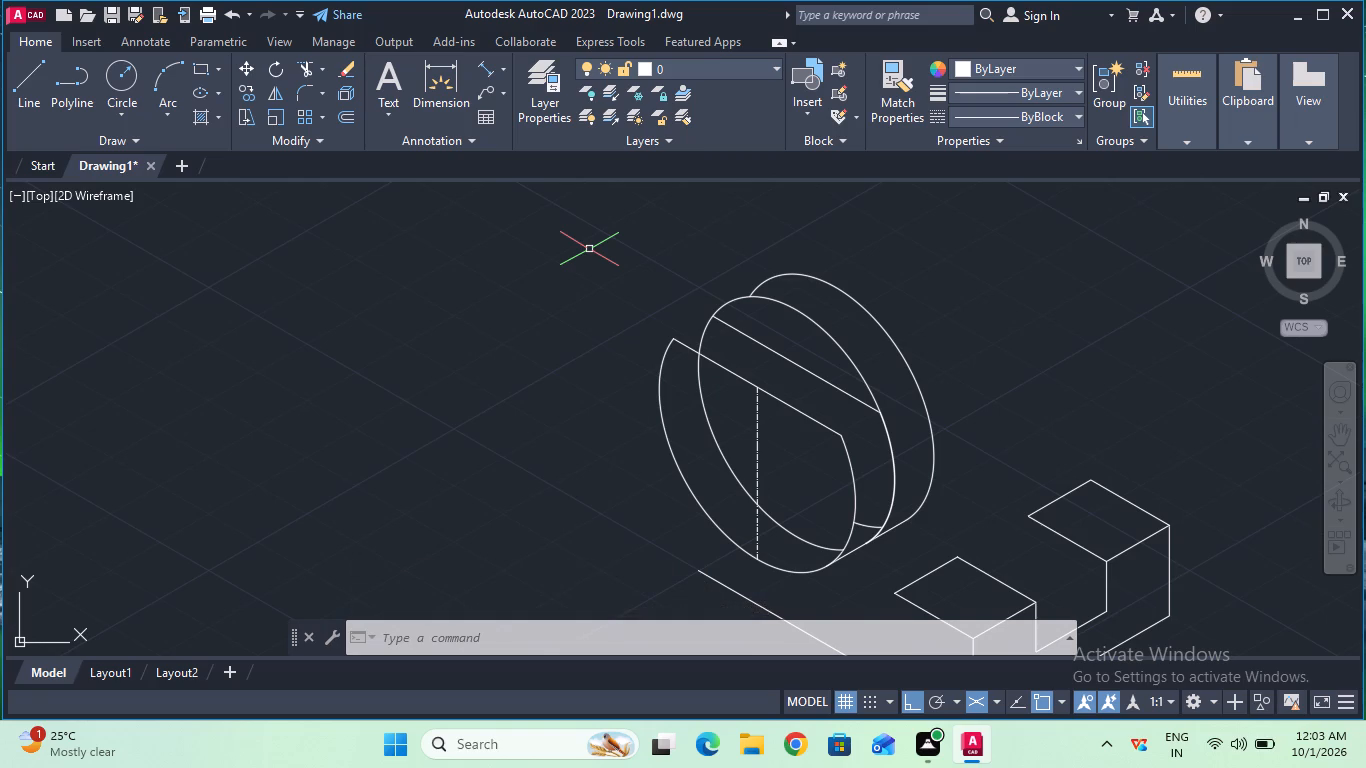
left_click(299, 67)
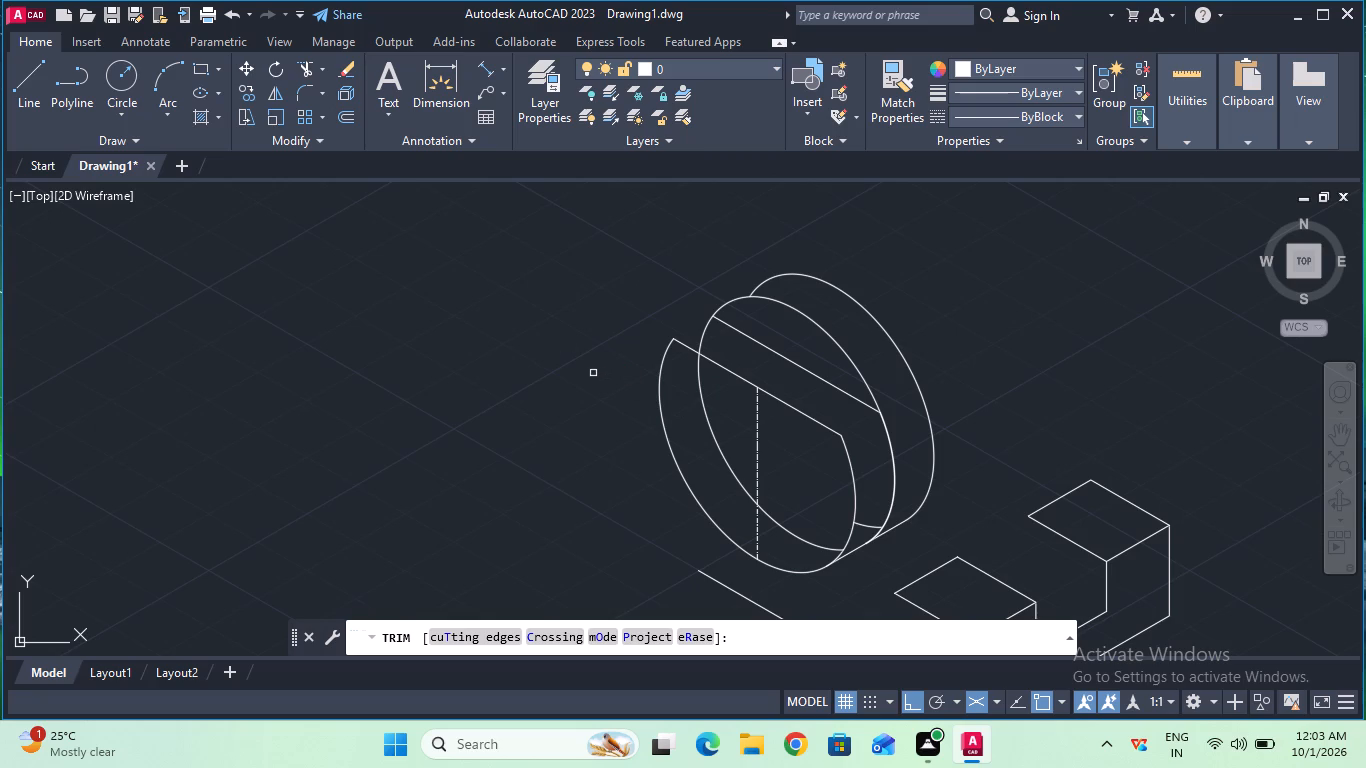
key("Escape")
Draw two short lines joining the left and right ends of the front top line to the matching ends of the middle line.
left_click(11, 87)
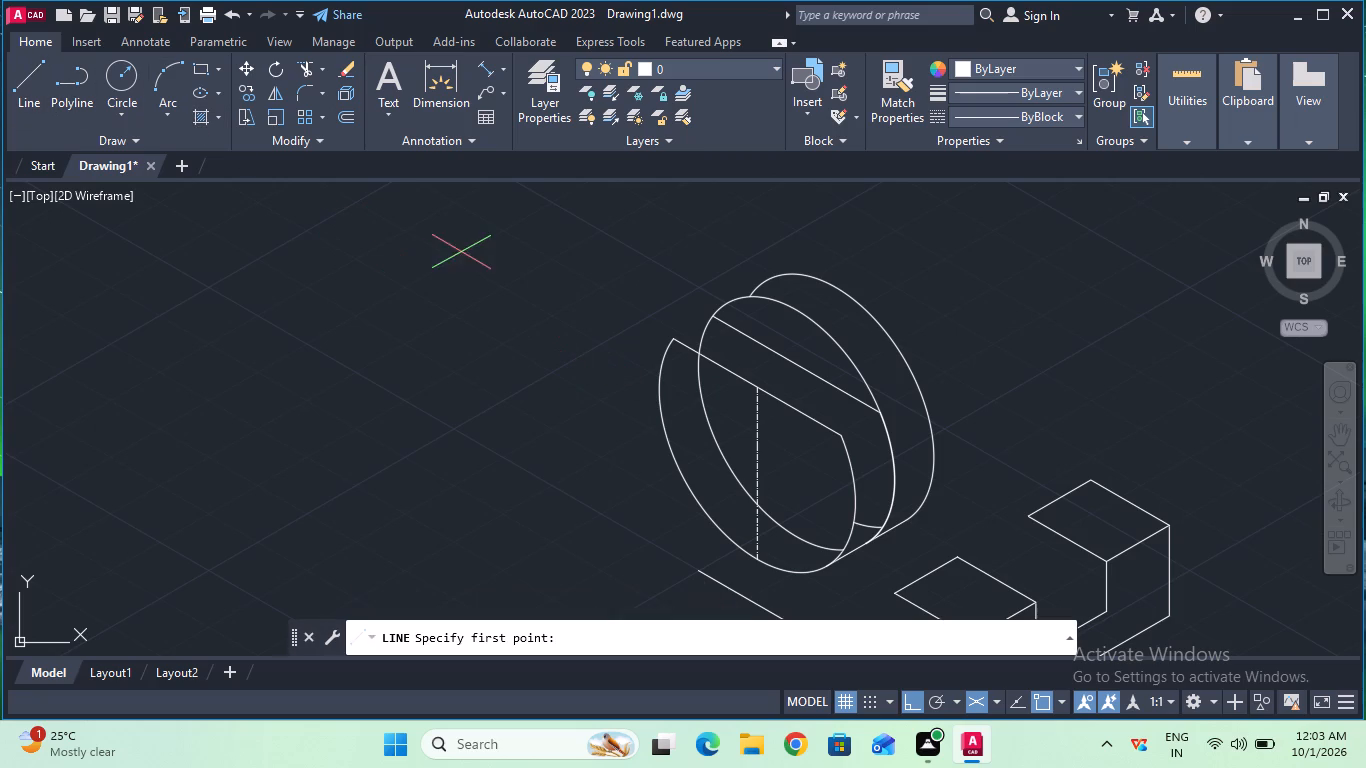
left_click(678, 335)
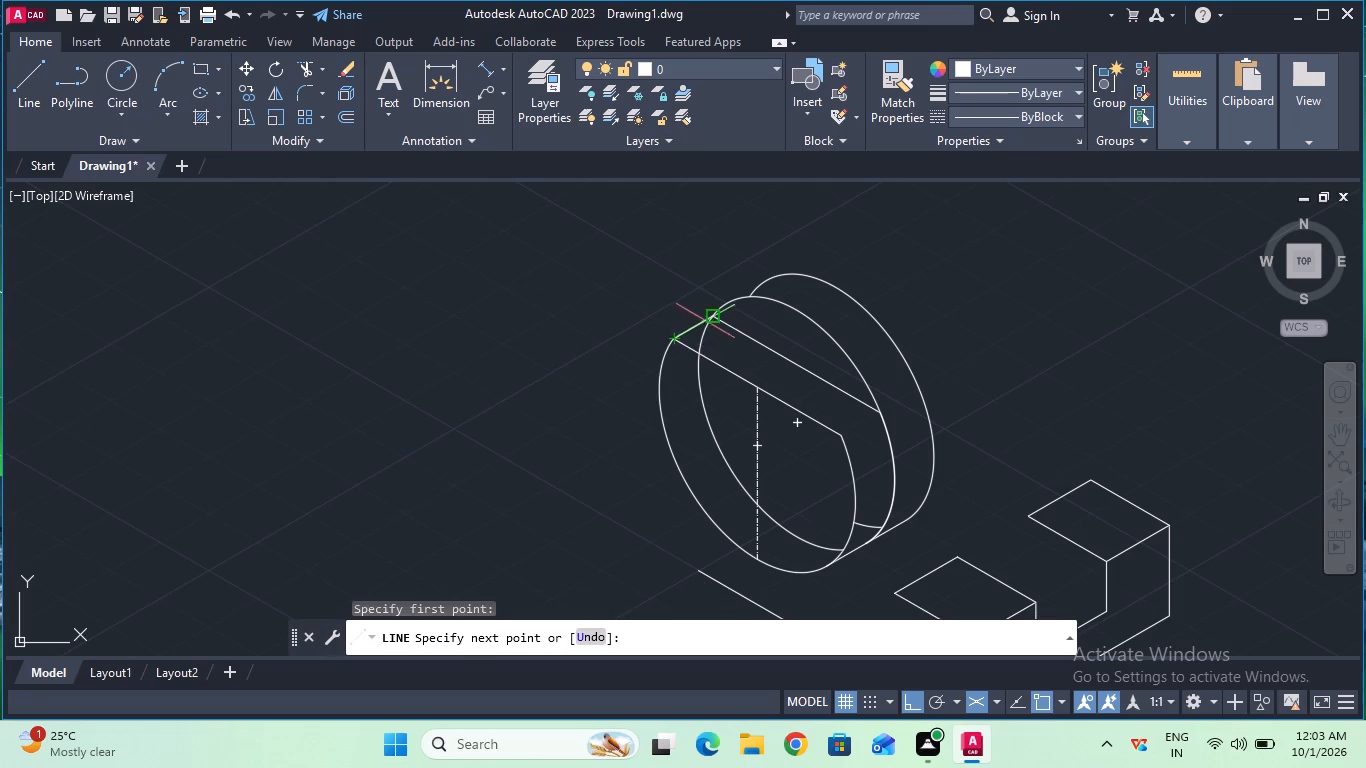
left_click(710, 317)
key("Escape")
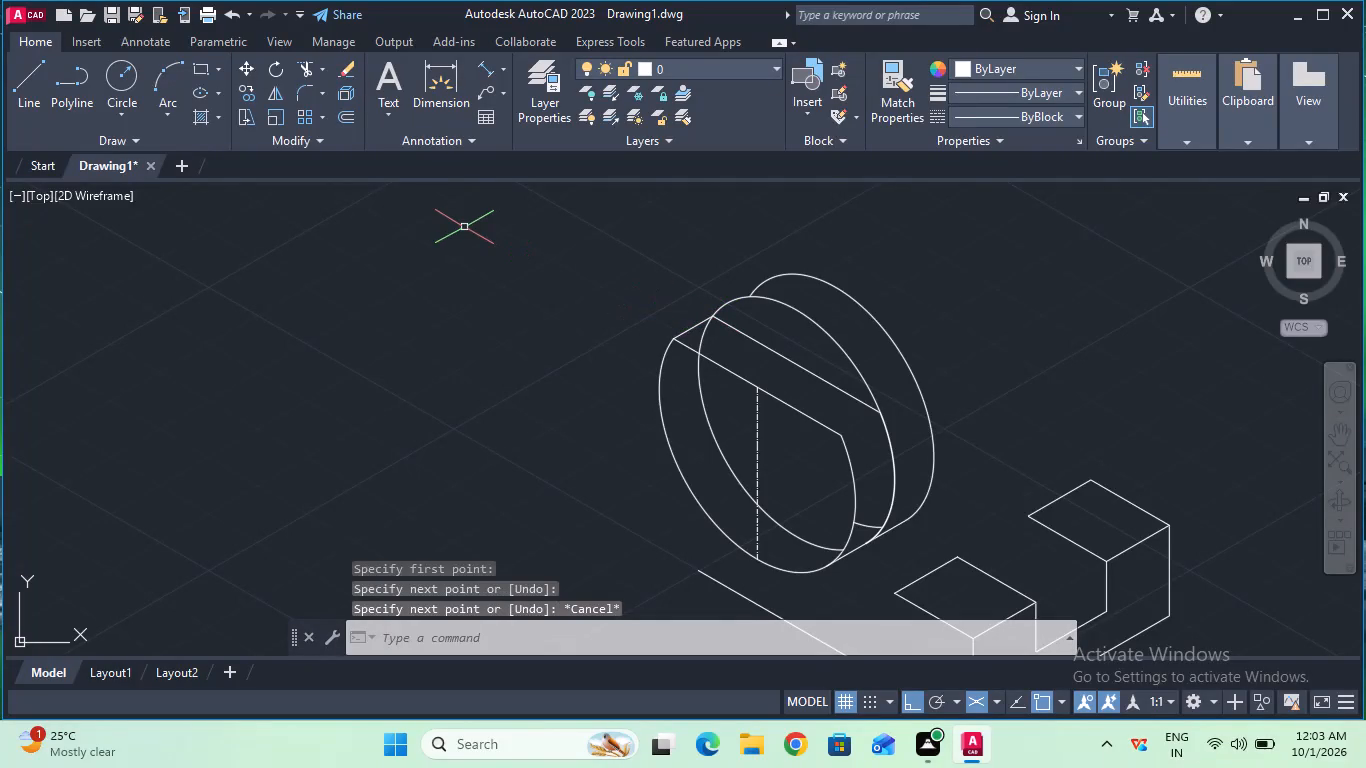
left_click(306, 69)
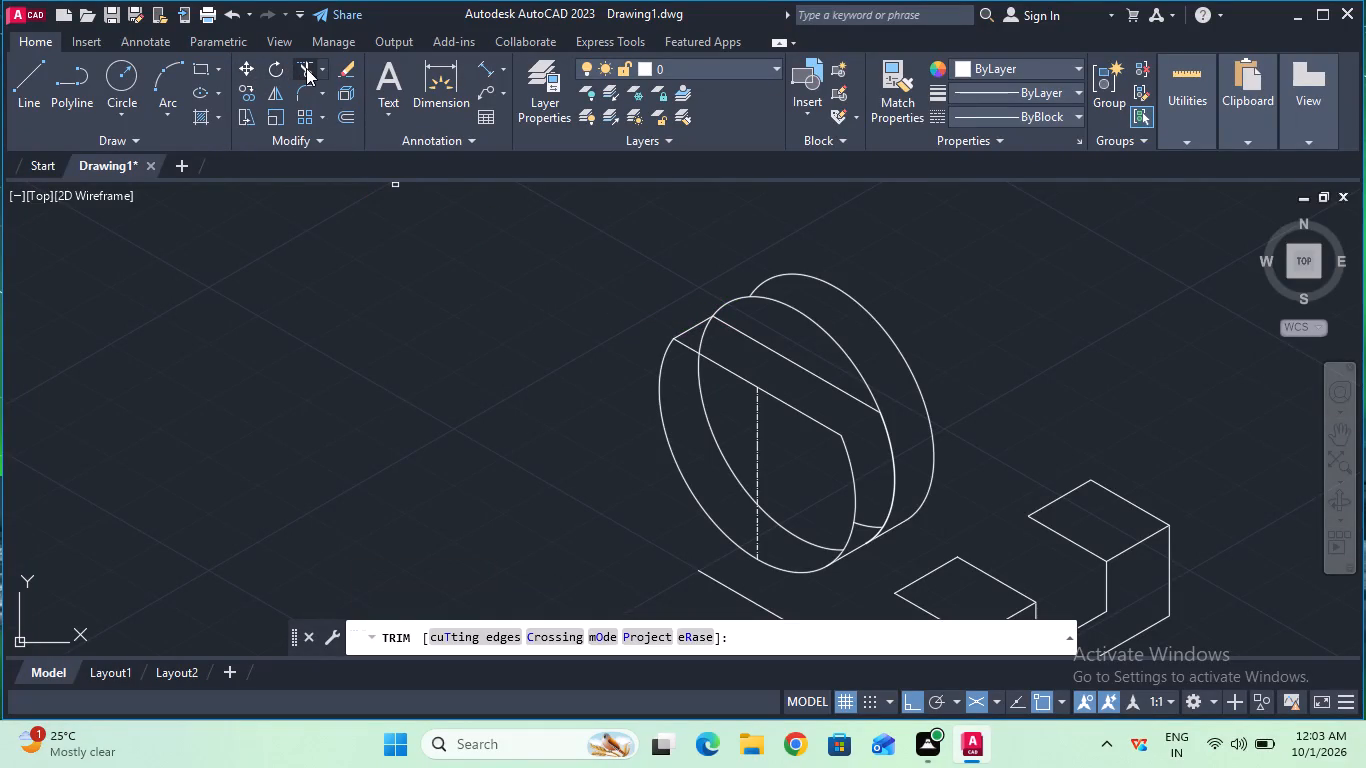
key("Escape")
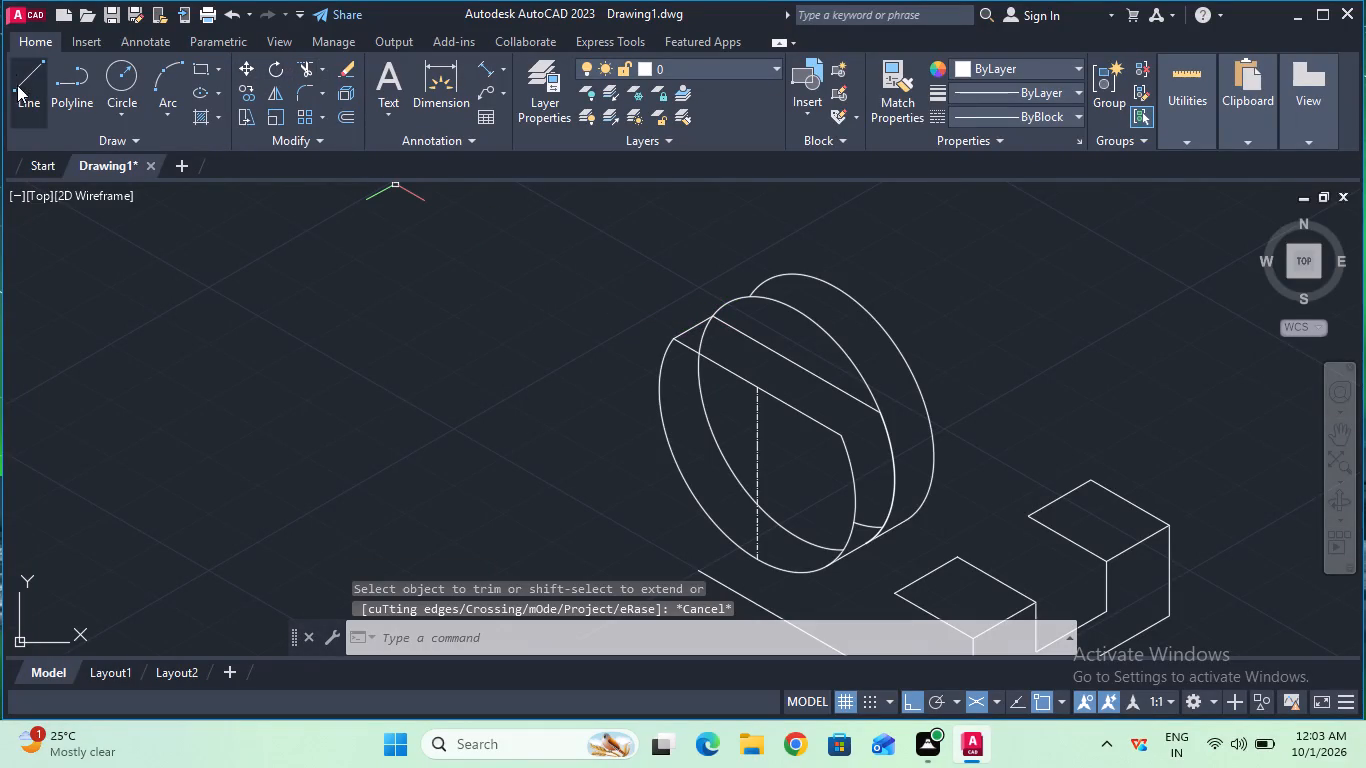
left_click(17, 85)
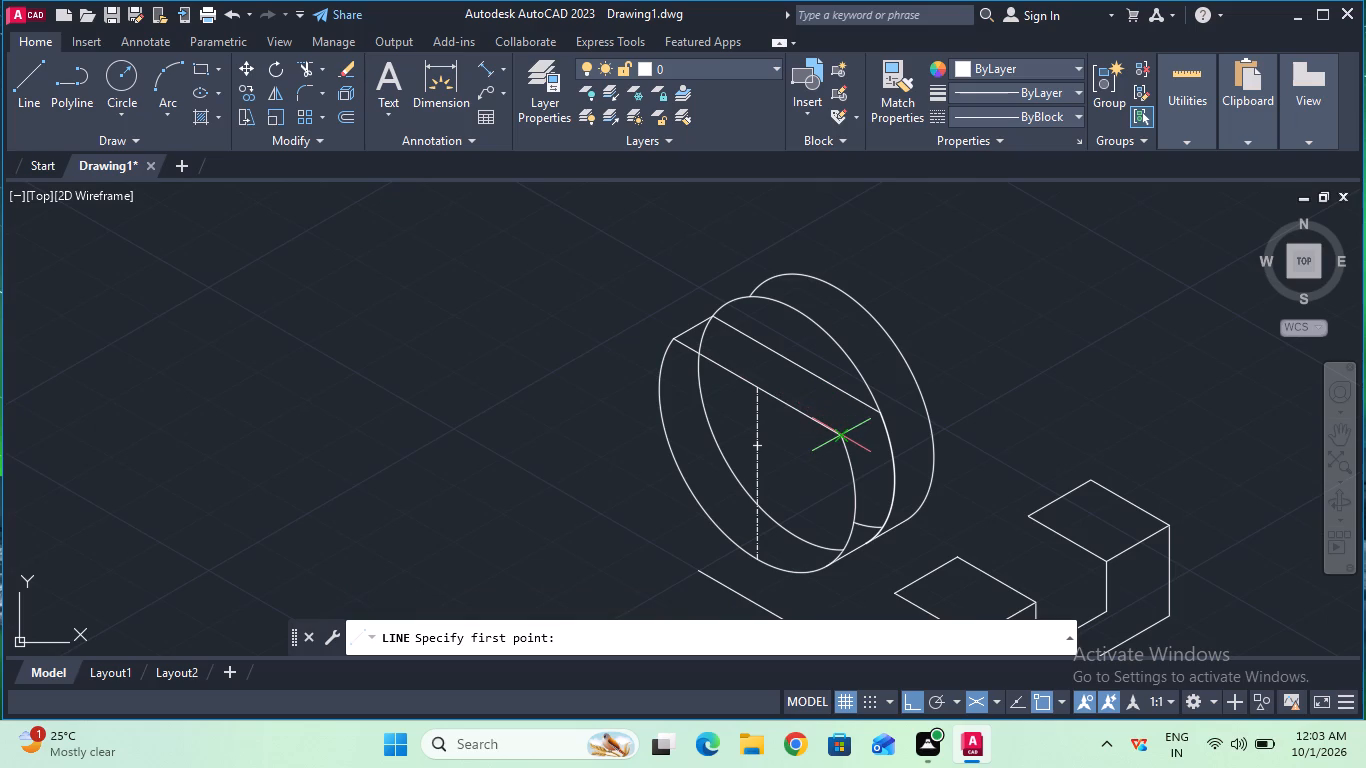
left_click(839, 438)
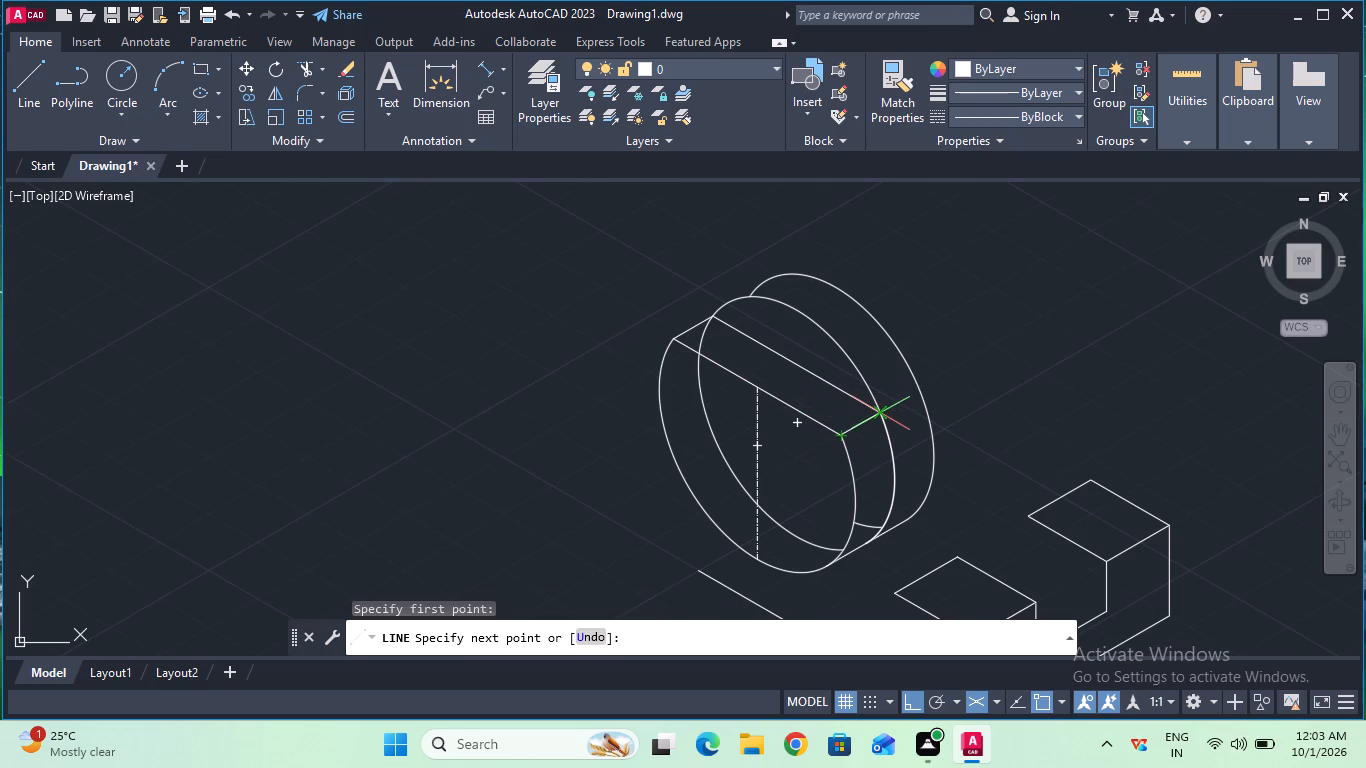
left_click(875, 410)
key("Escape")
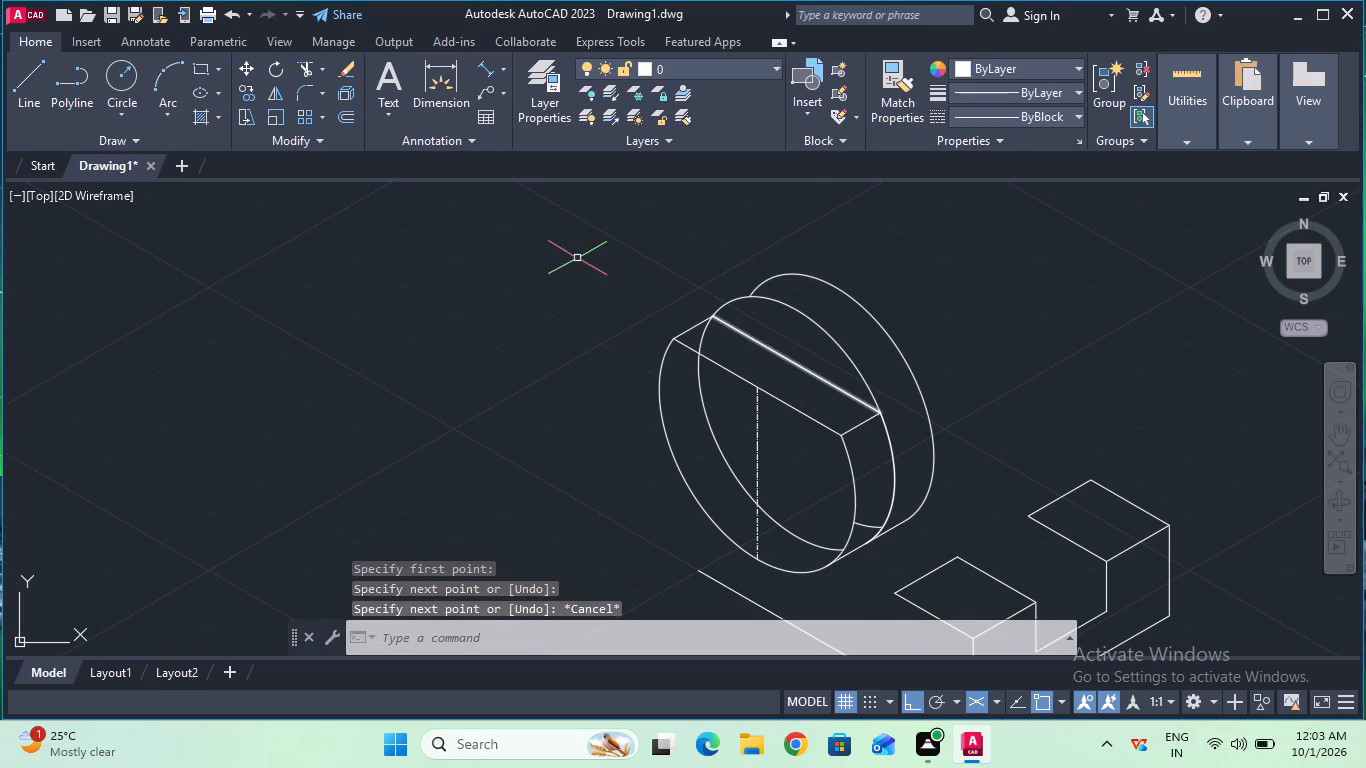
Trim the middle arc's pieces below the notch ledge, behind the front face and along the right side, keeping the arc above the middle line.
left_click(306, 75)
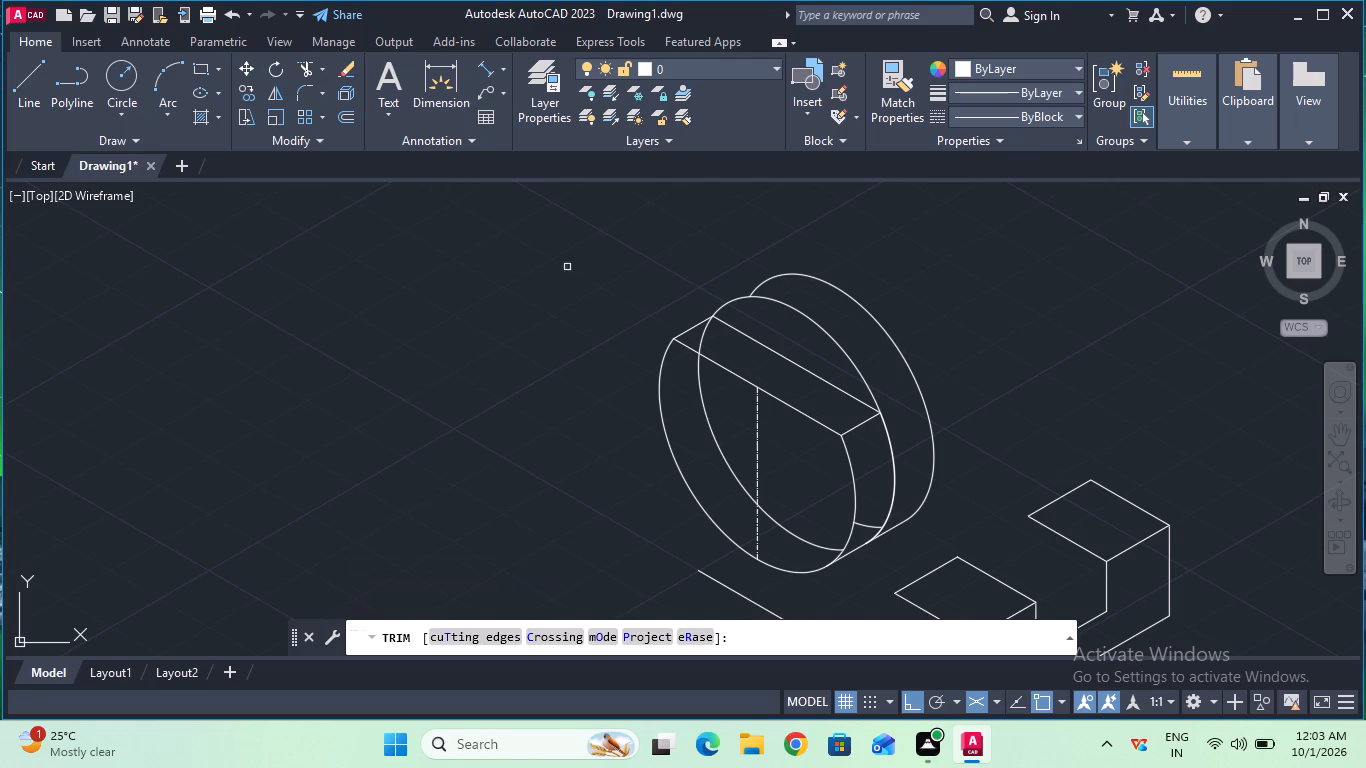
left_click(704, 342)
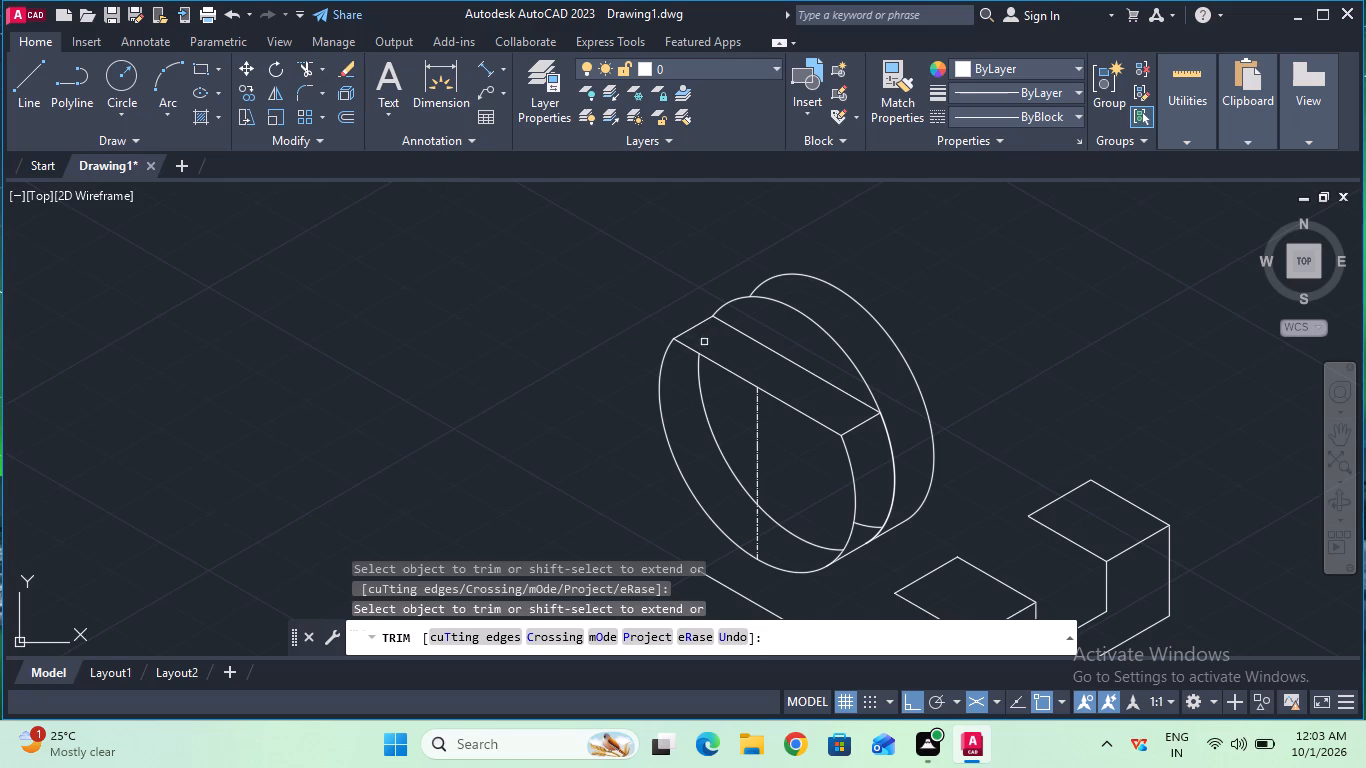
left_click(709, 426)
left_click(795, 539)
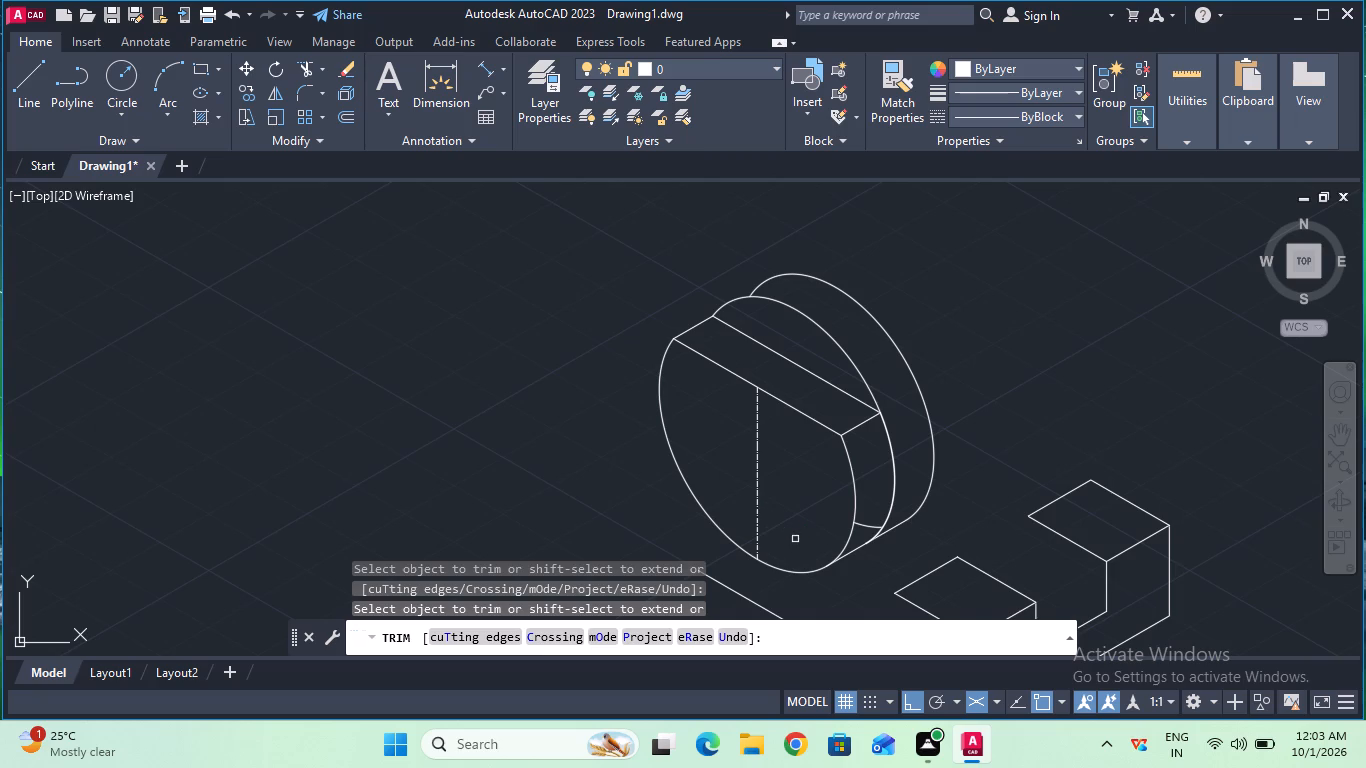
left_click(869, 524)
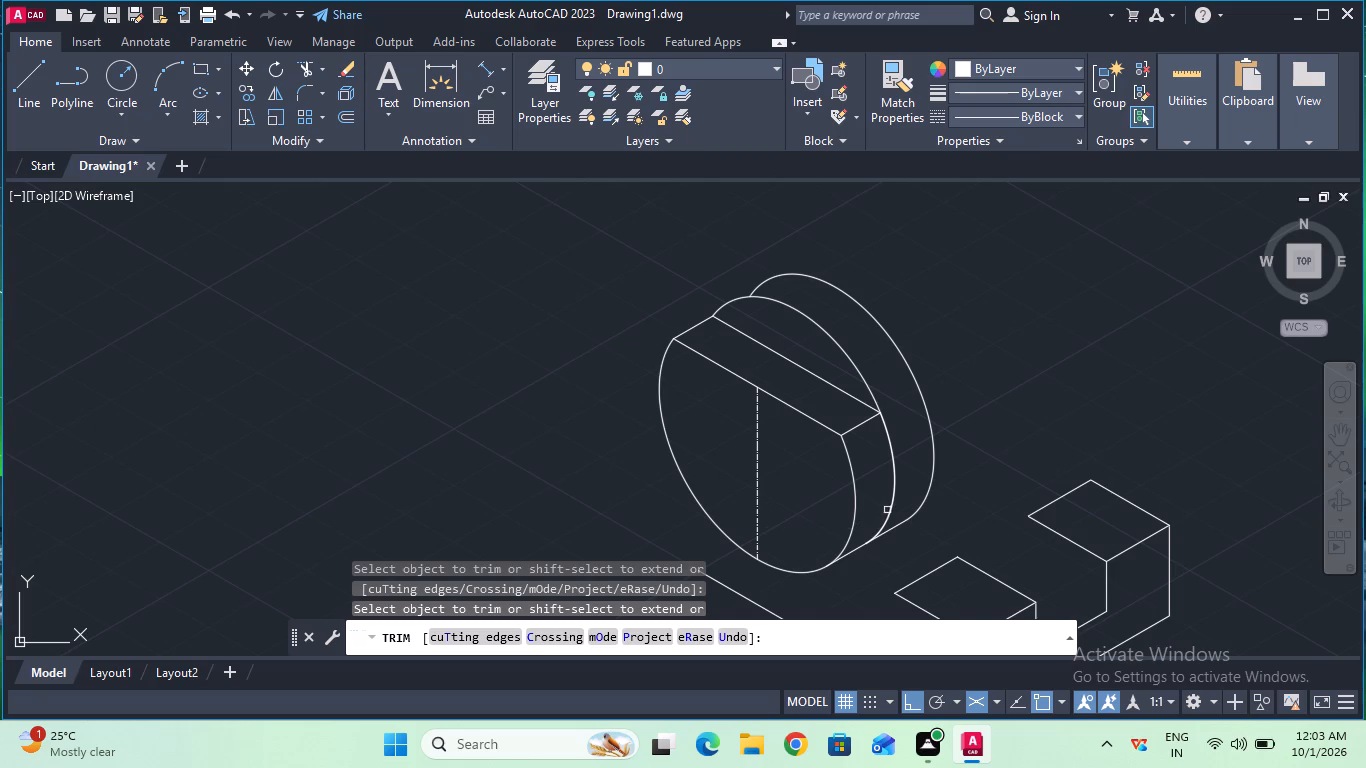
left_click(891, 508)
left_click(893, 505)
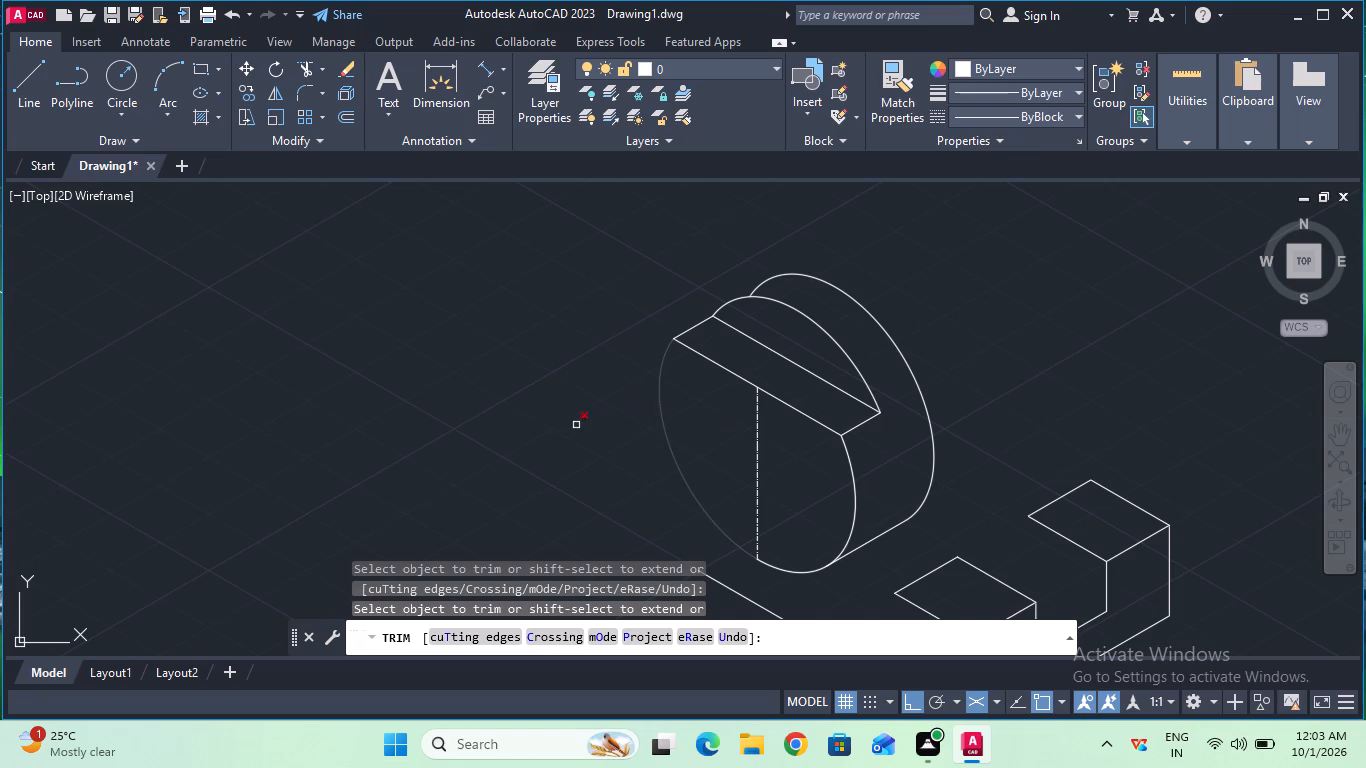
key("Escape")
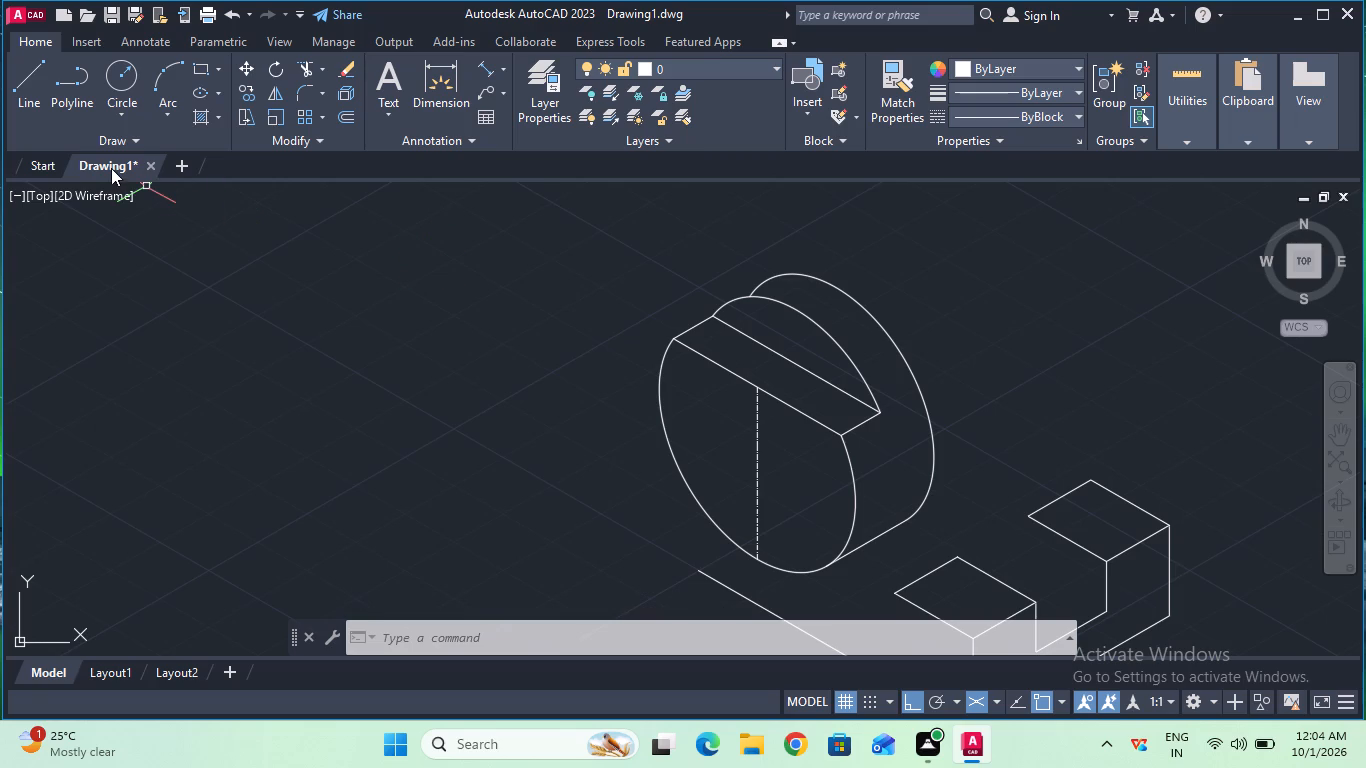
Draw a 9 mm vertical line up from the left corner of the base using Isoplane Right.
left_click(25, 115)
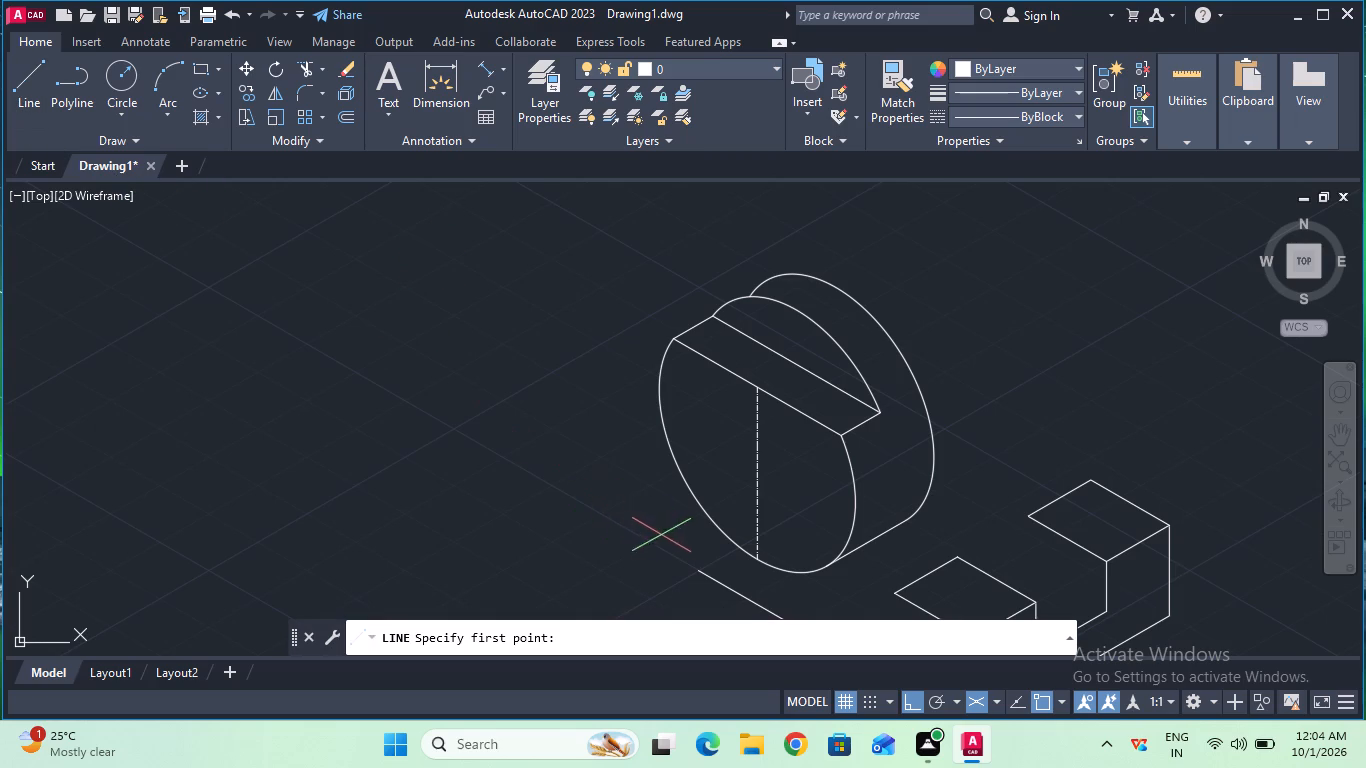
left_click(703, 574)
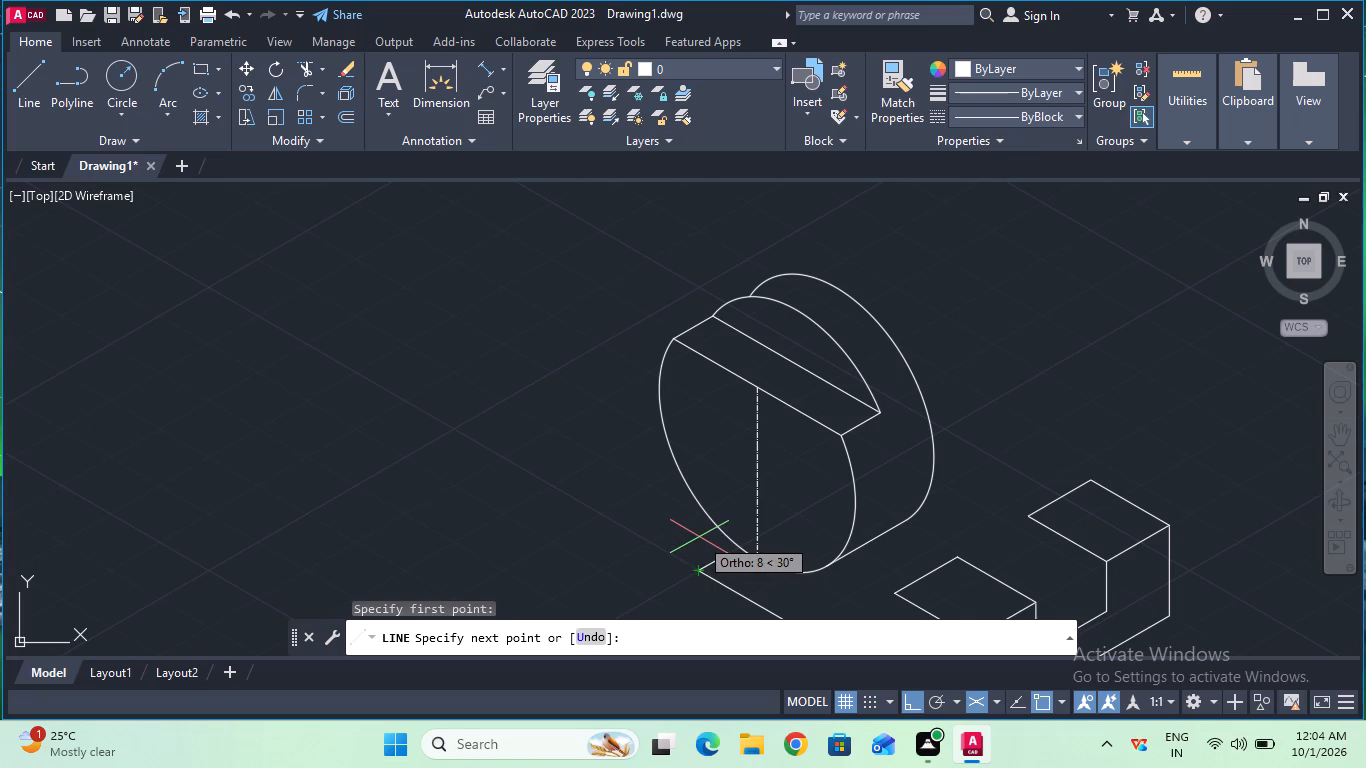
key("F5")
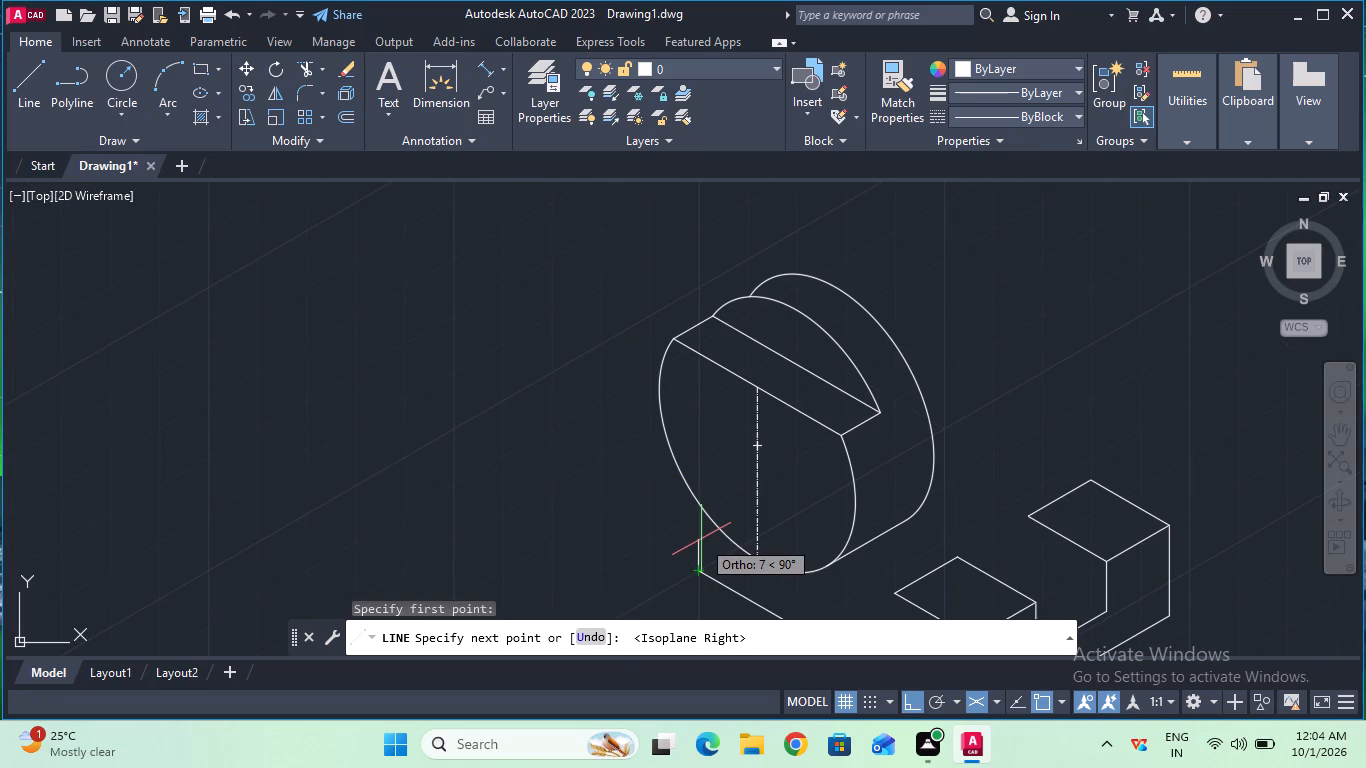
key("9")
key("Return")
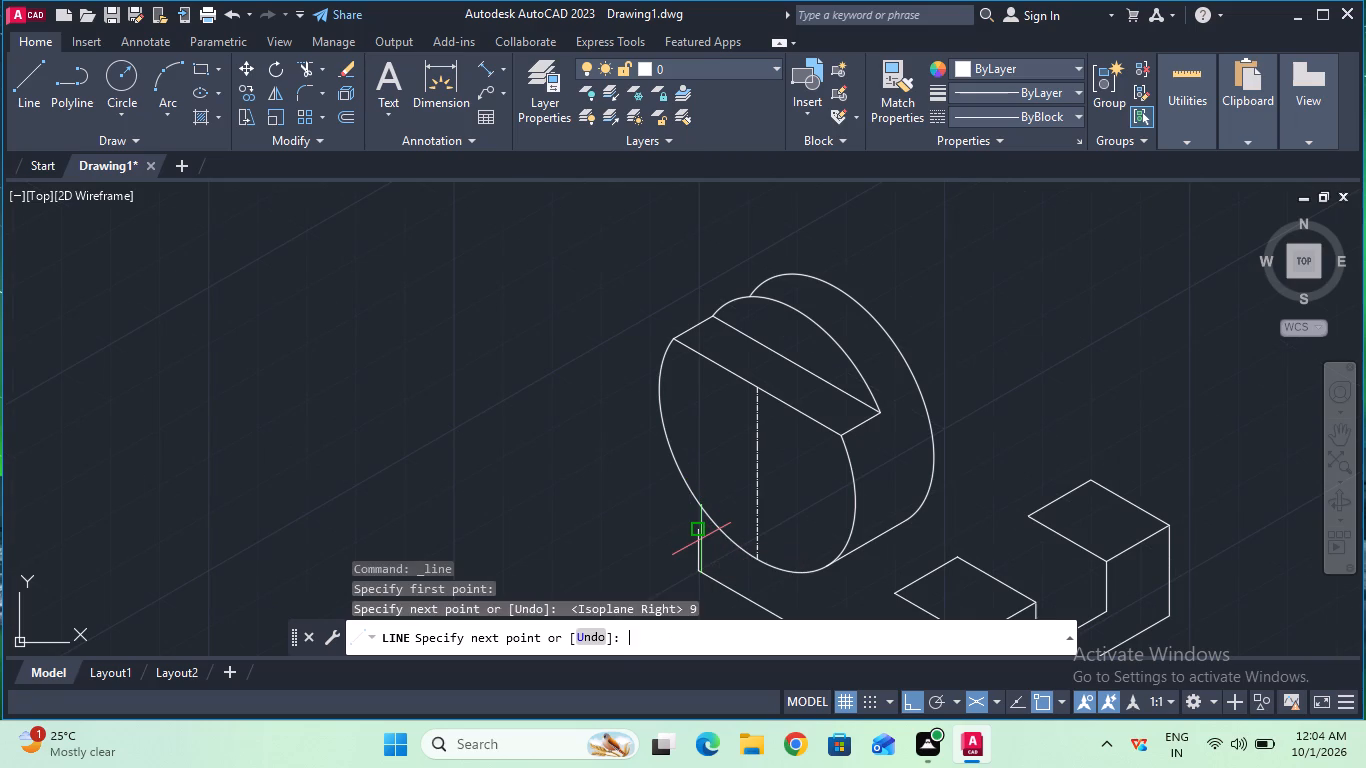
key("Escape")
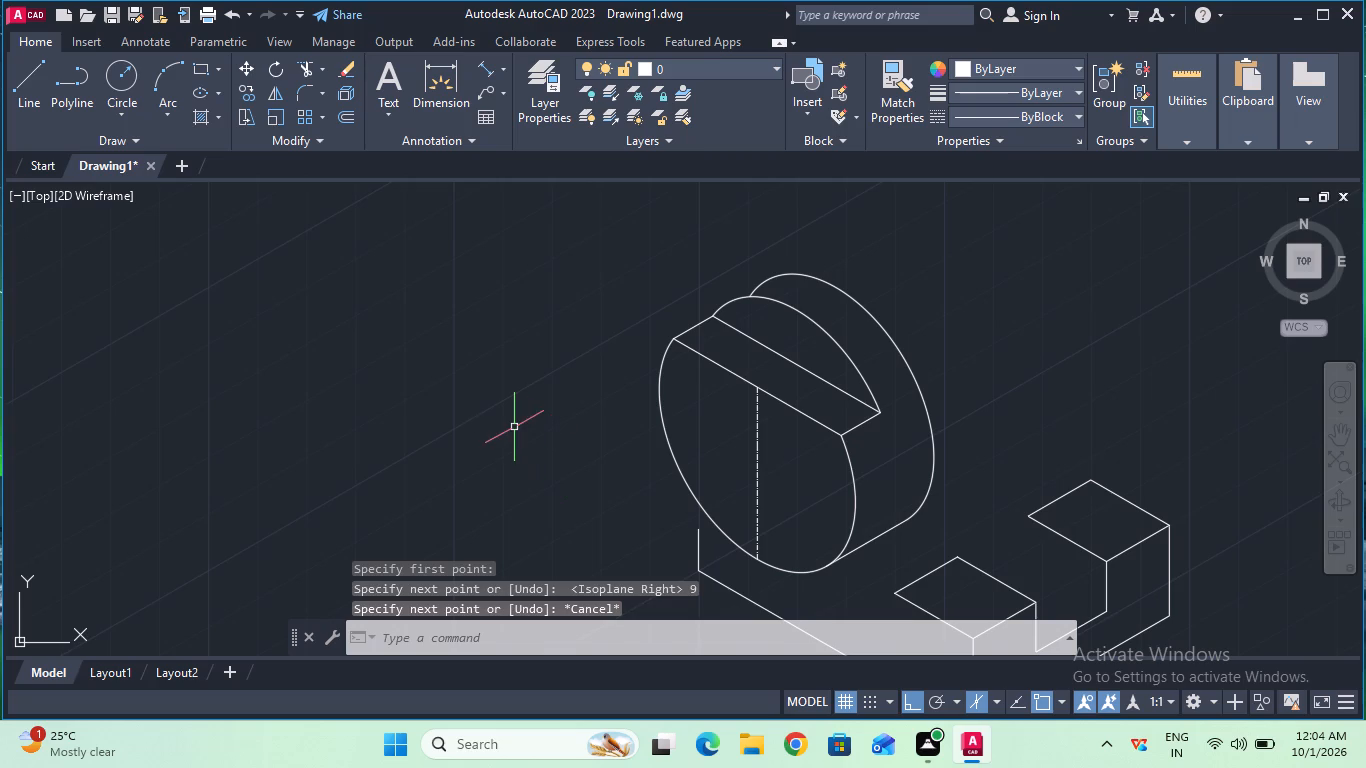
Extend the short vertical line at the base's left corner up to the front arc of the rounded upright.
left_click(319, 70)
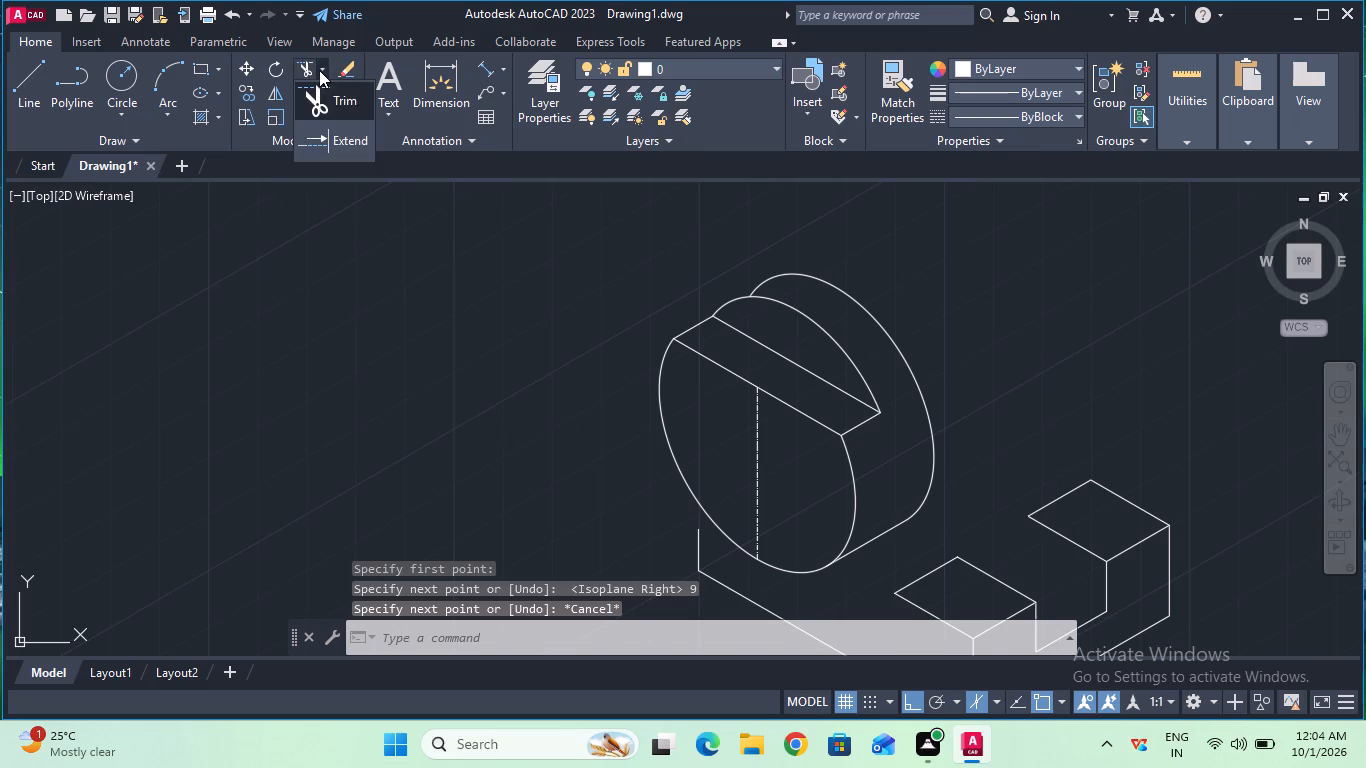
left_click(337, 132)
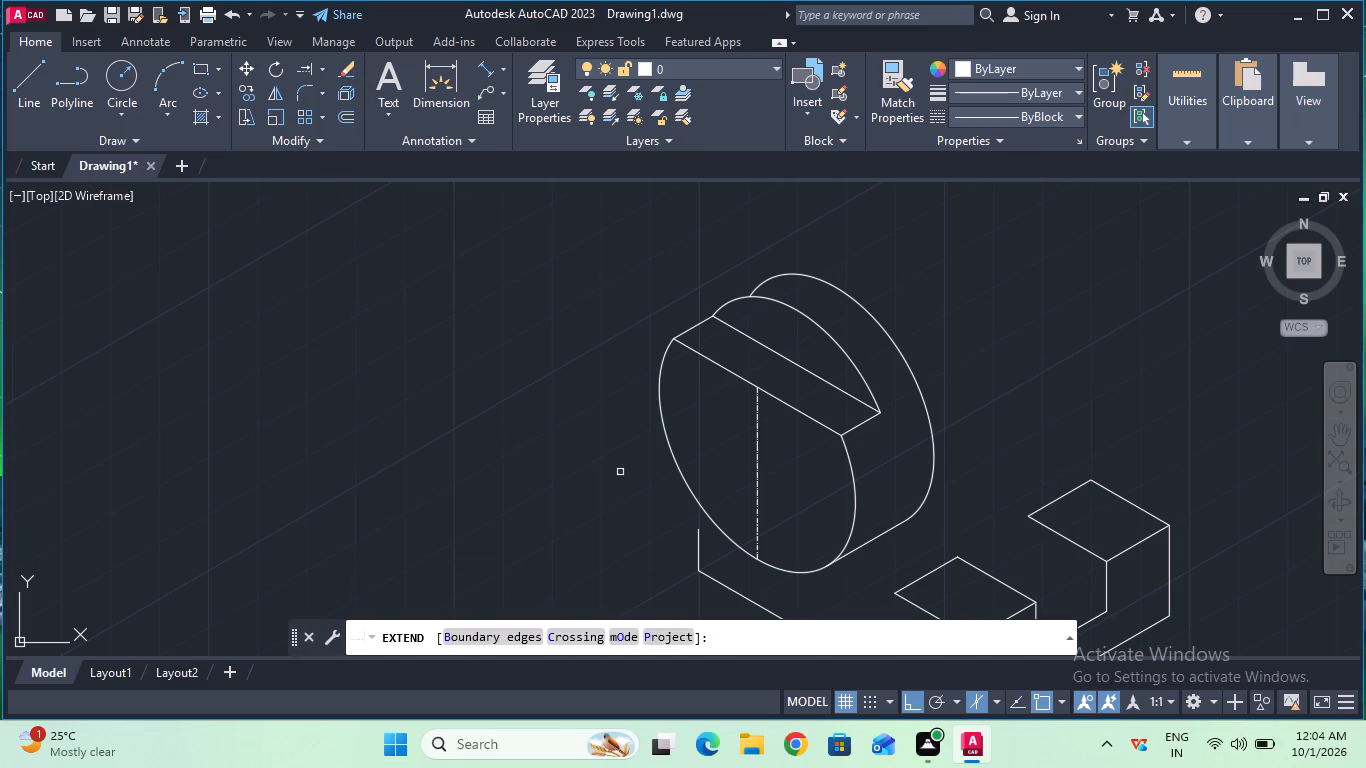
left_click(697, 538)
key("Escape")
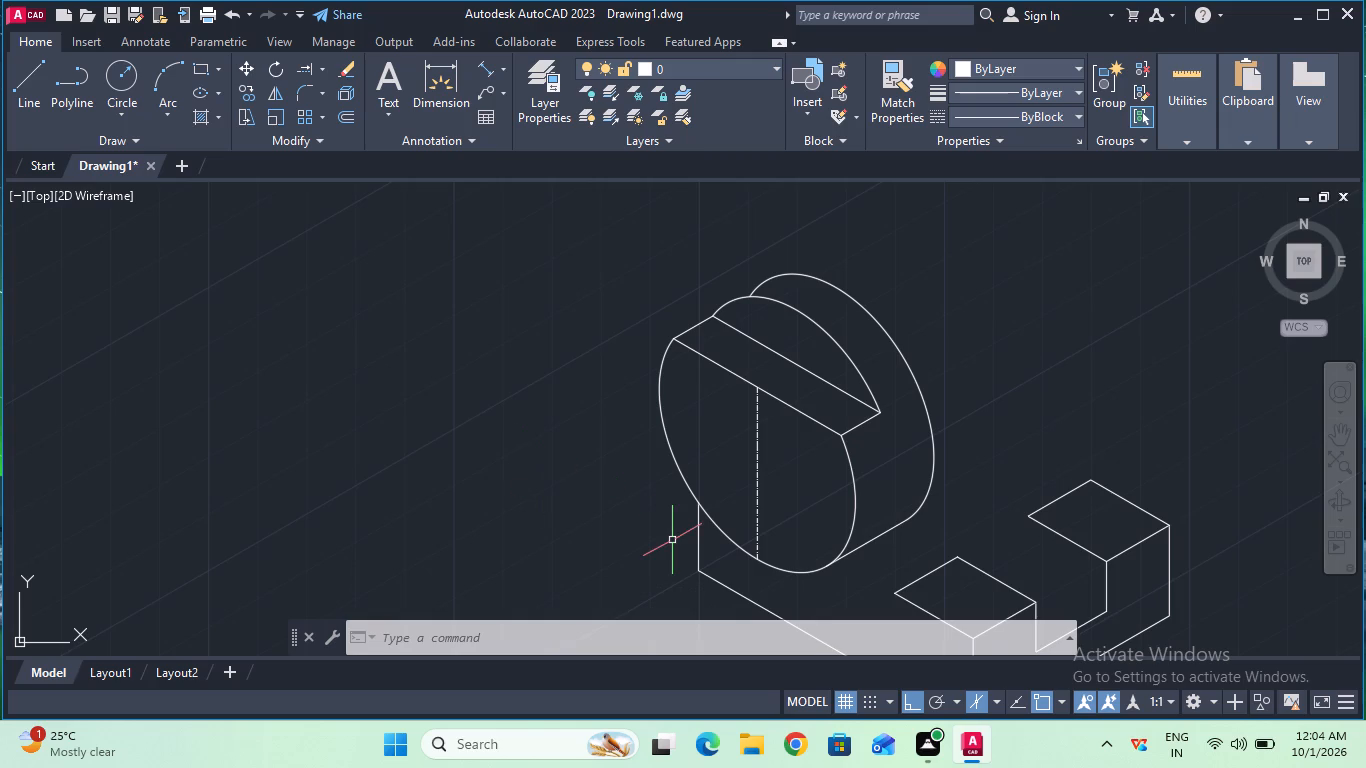
Draw connected lines from the front block's top rear corner: 34 mm up, 18 mm along the 30° axis, and down to the rear block's top left corner.
scroll(1175, 502, "down", 2, "ctrl")
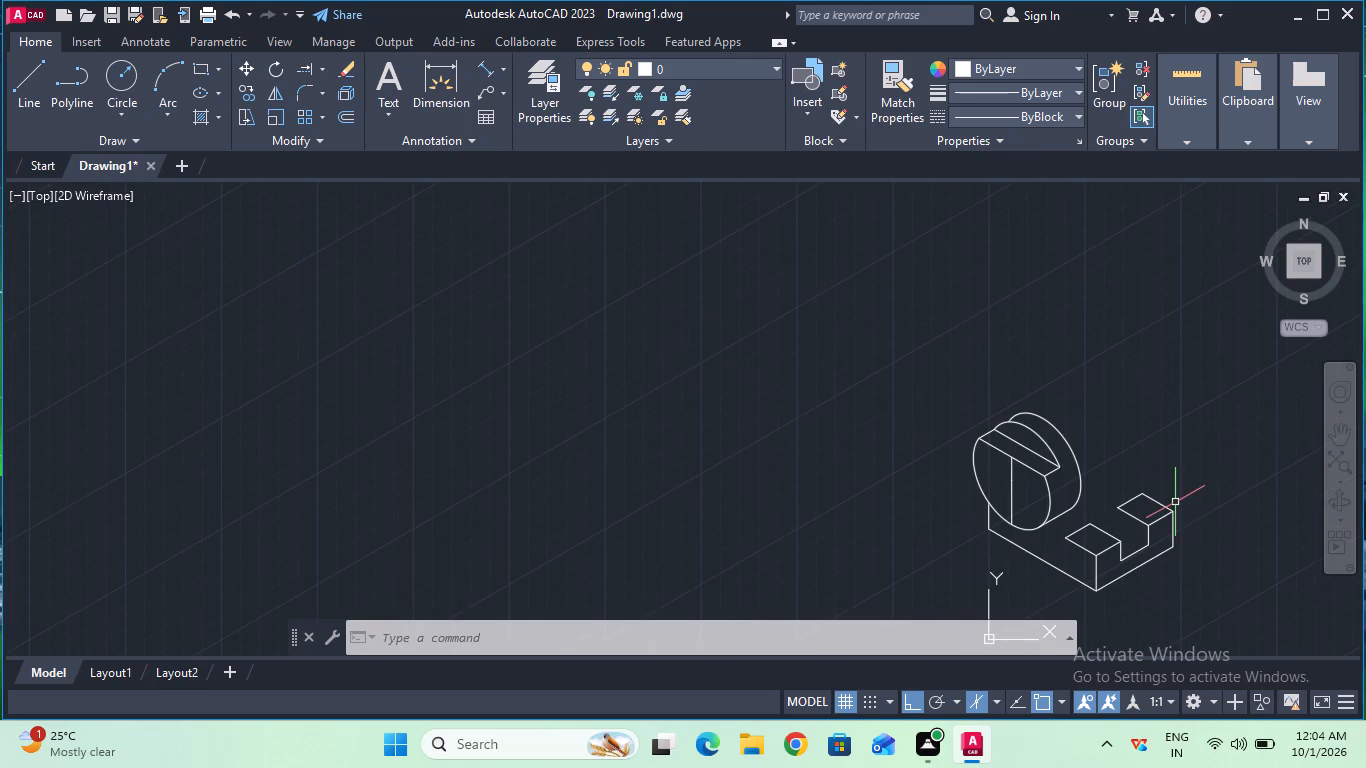
left_click(1333, 443)
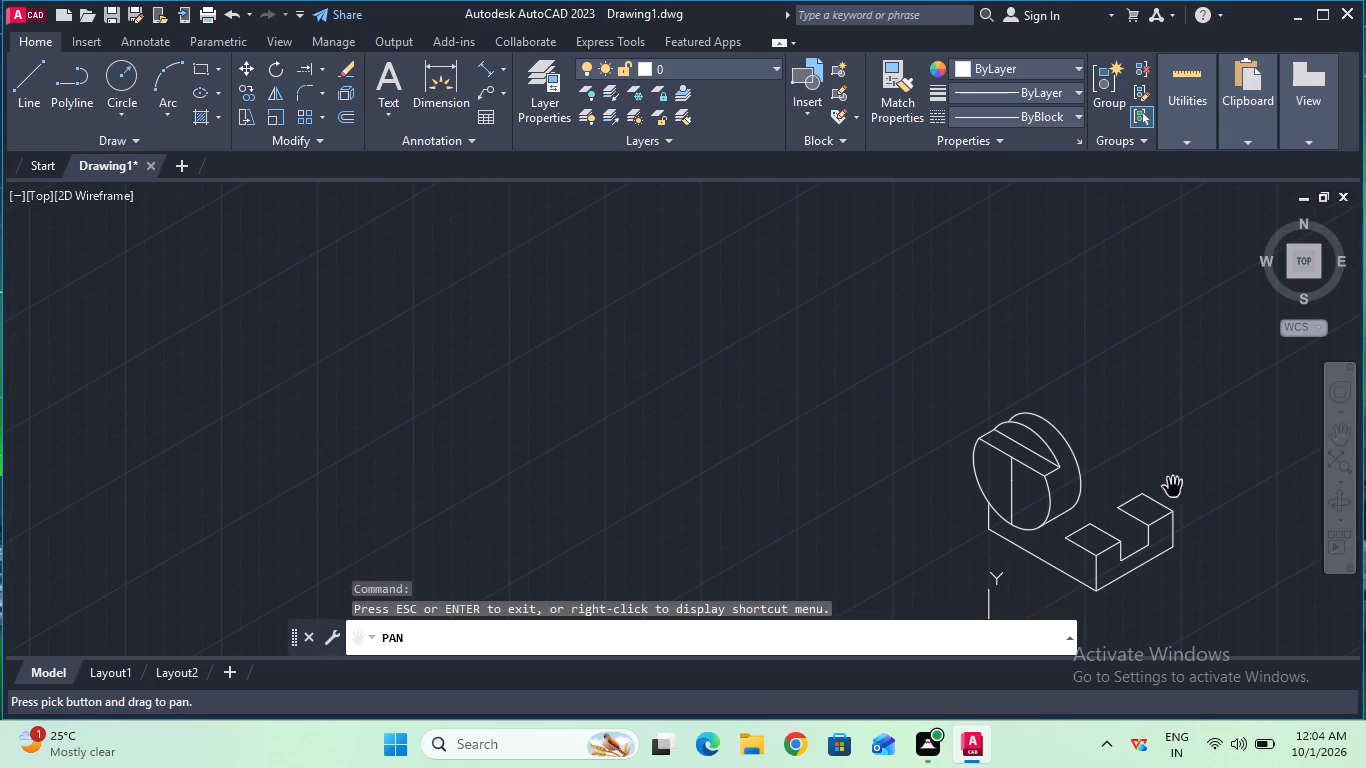
left_click_drag(1158, 497, 1157, 454)
scroll(1157, 454, "up", 1, "ctrl")
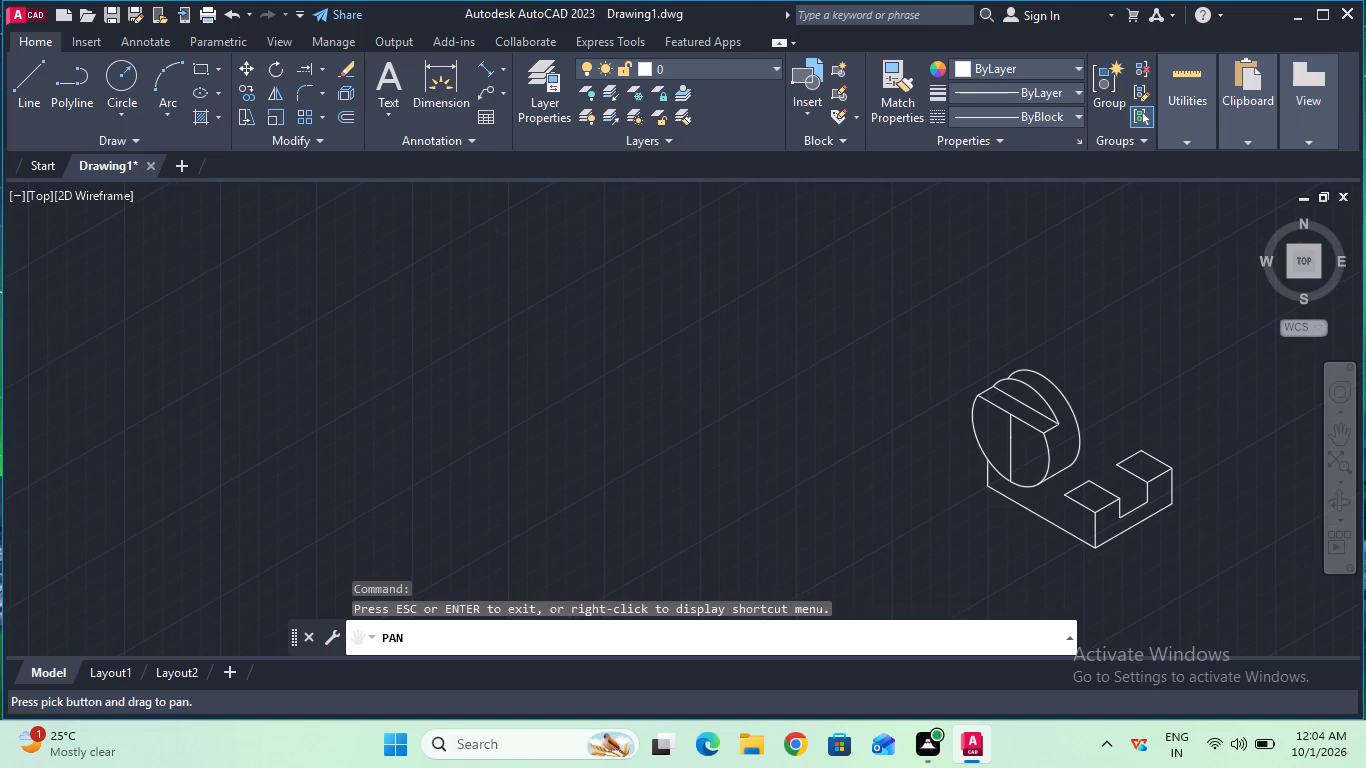
key("Escape")
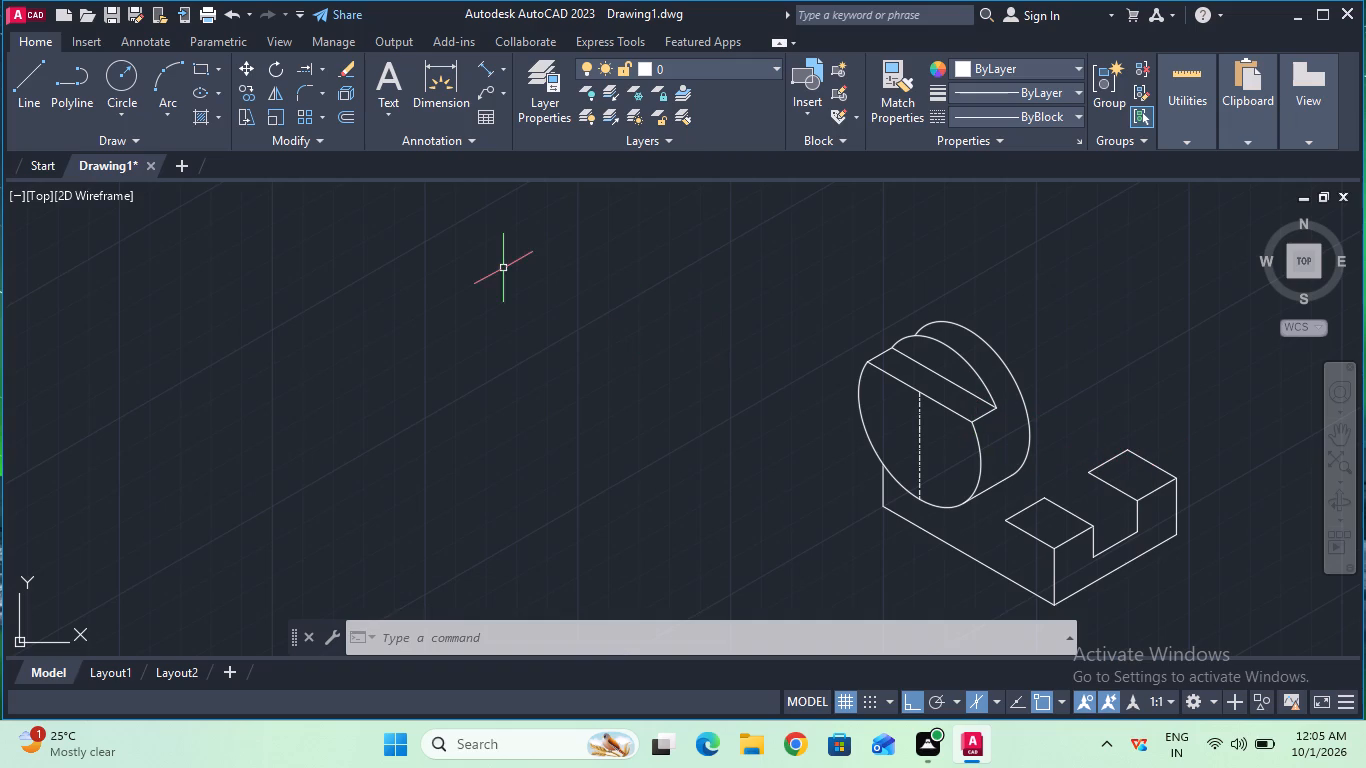
left_click(18, 99)
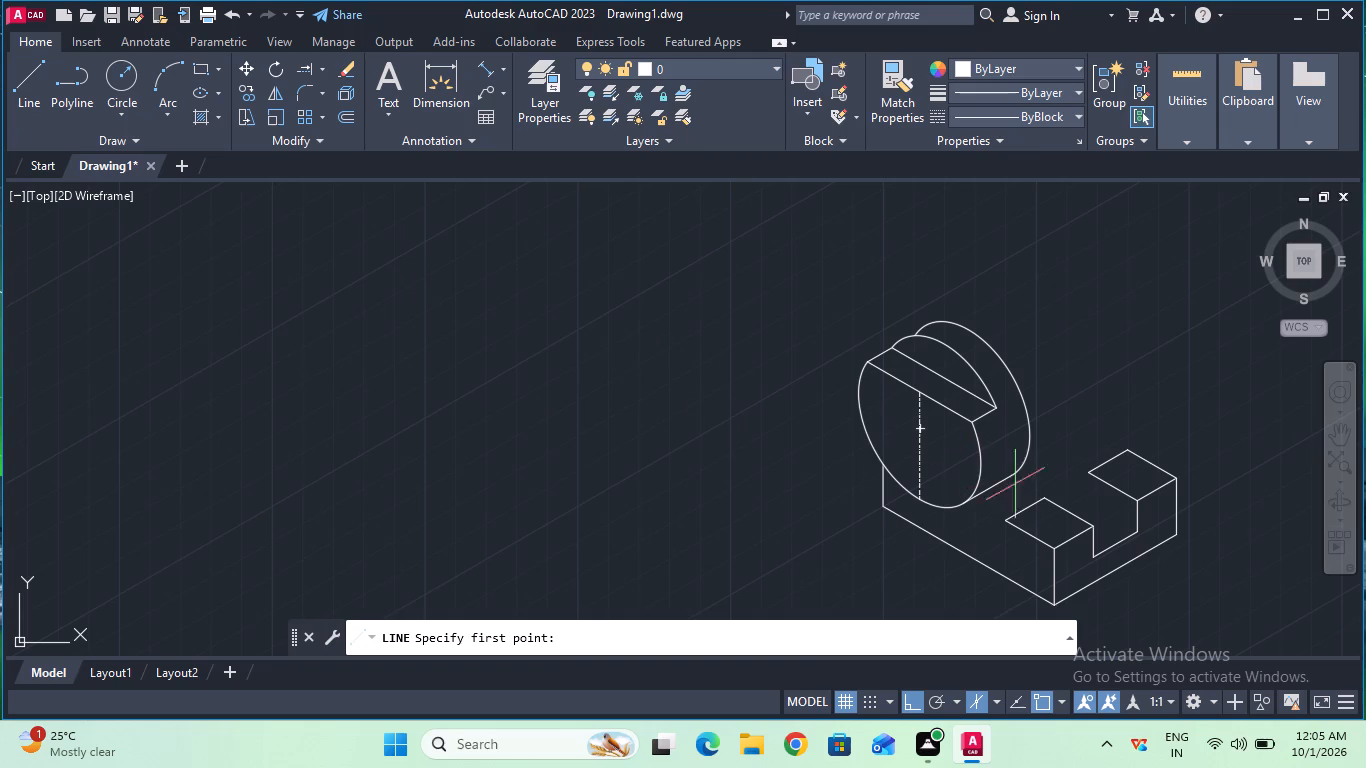
left_click(1041, 495)
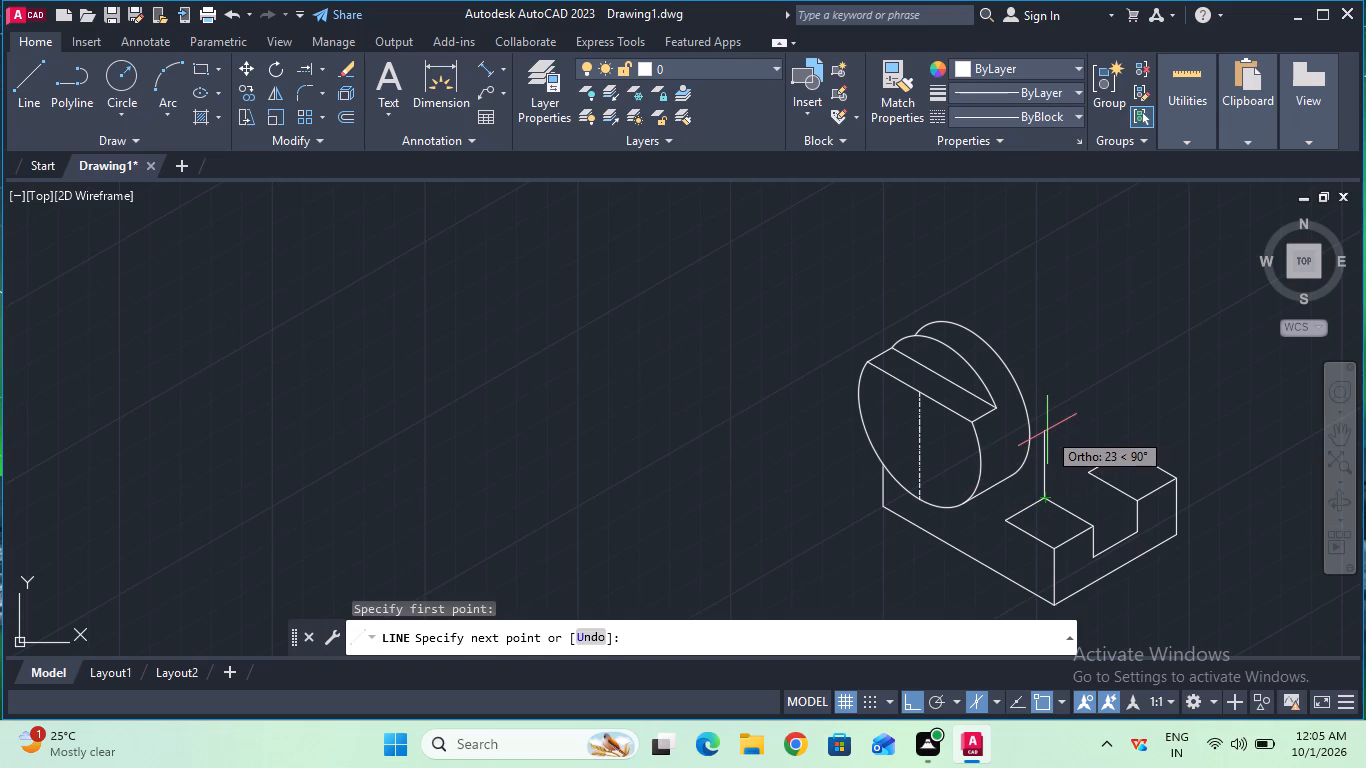
type("34")
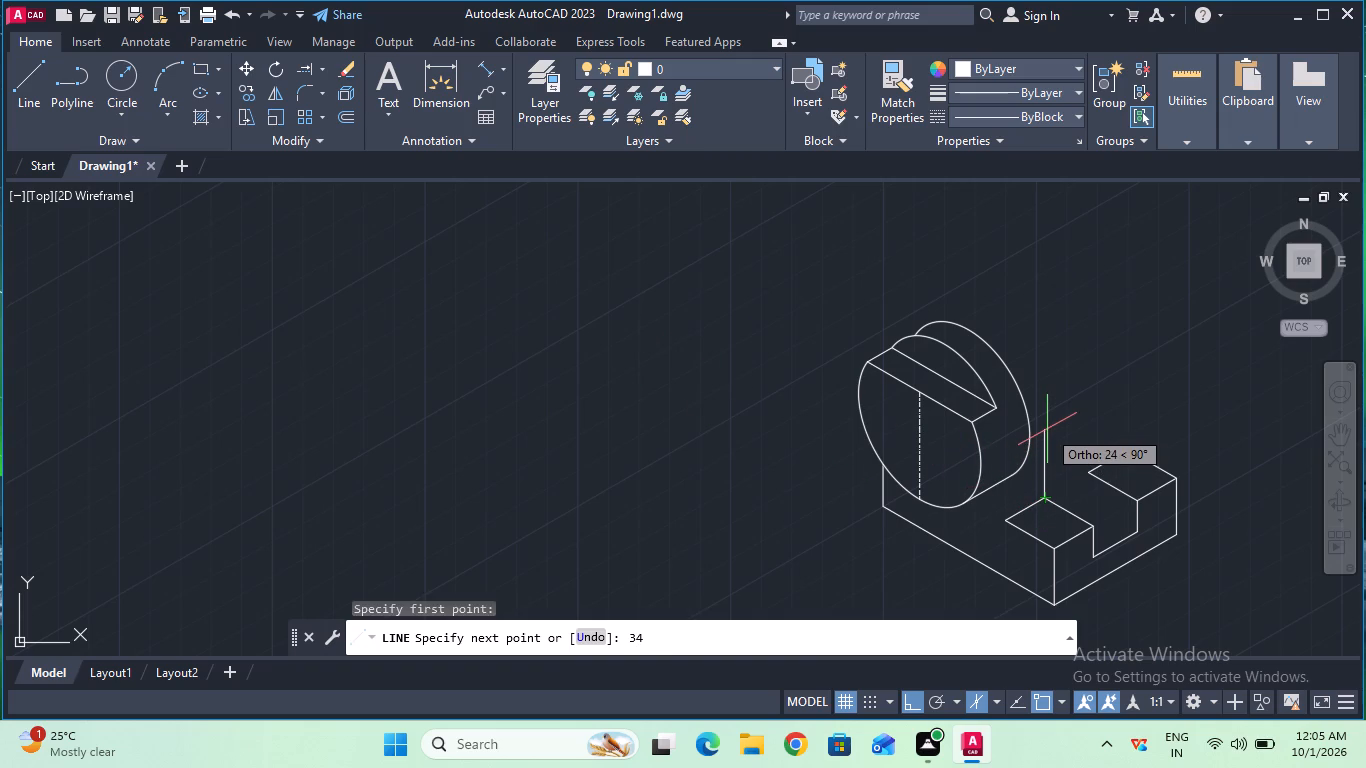
key("Return")
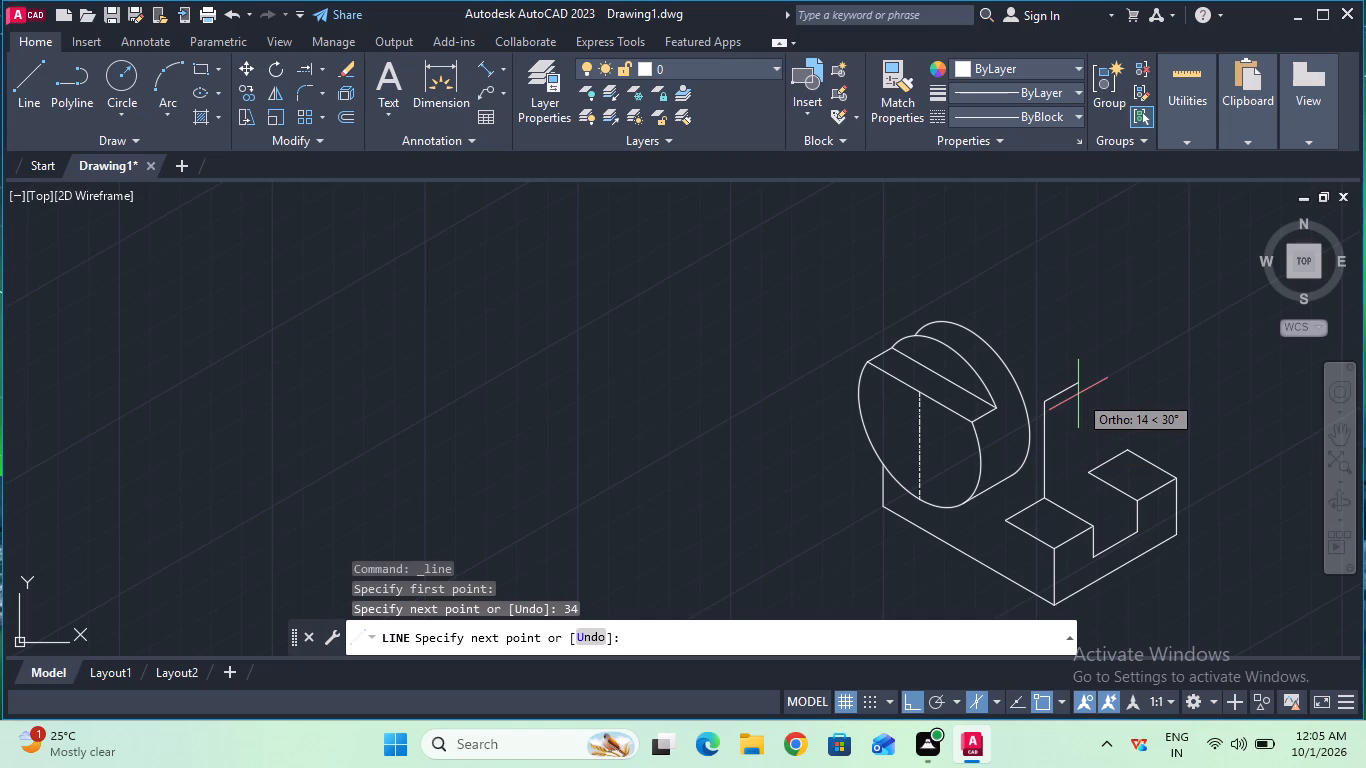
key("1")
key("8")
key("Return")
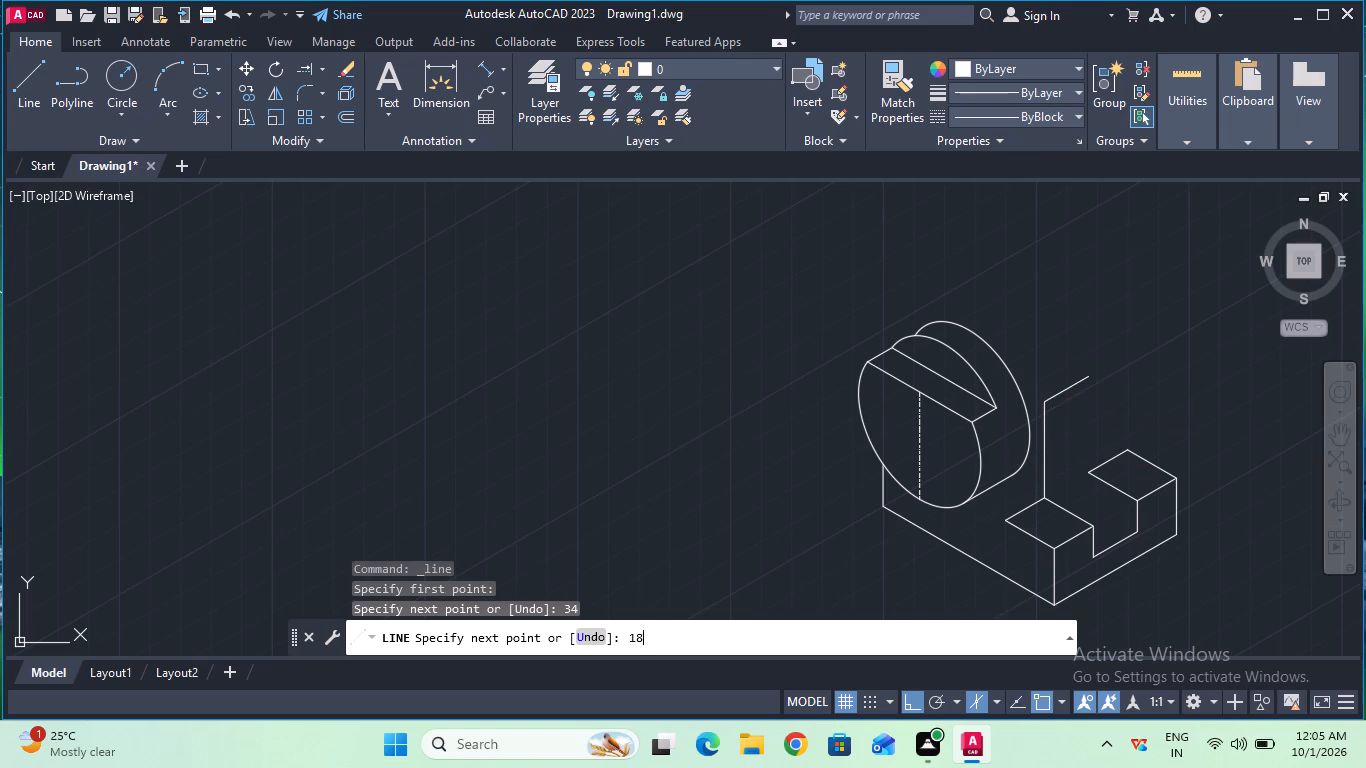
left_click(1095, 468)
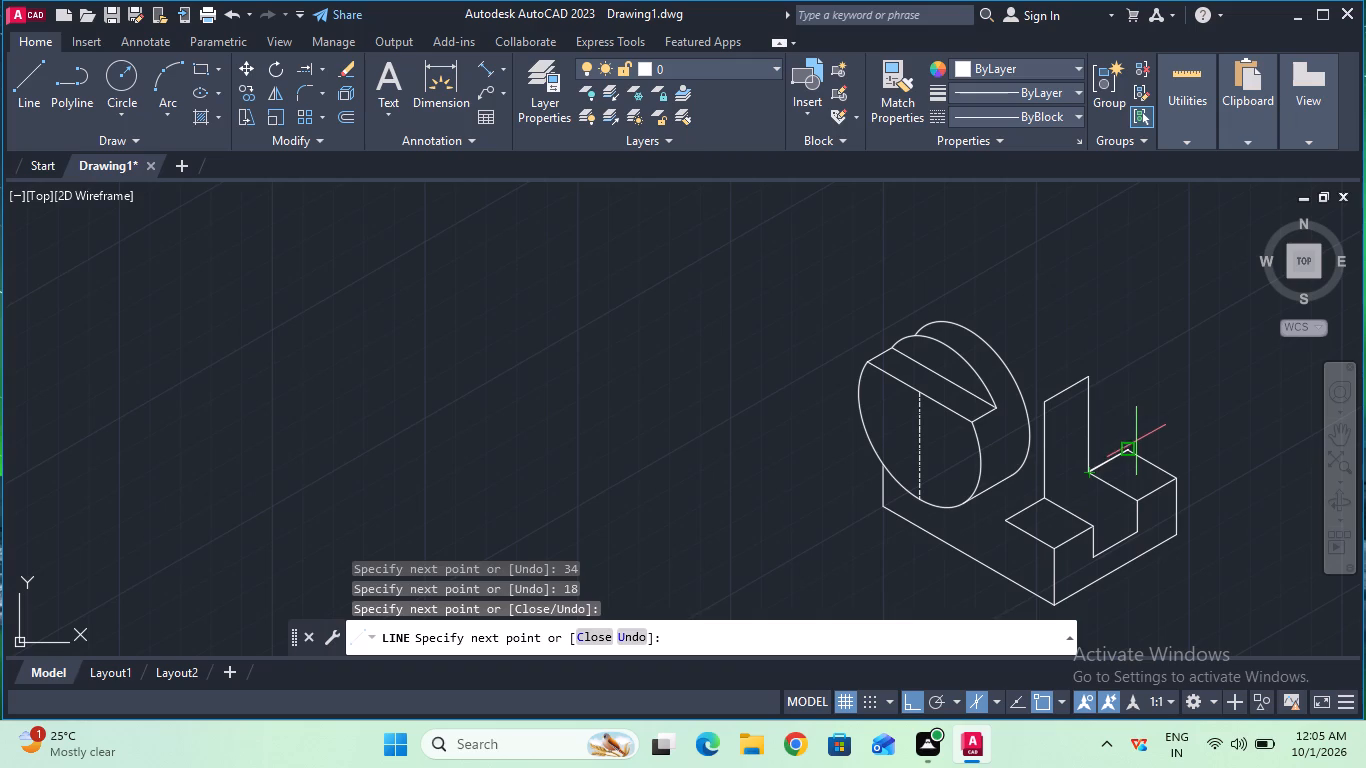
key("Escape")
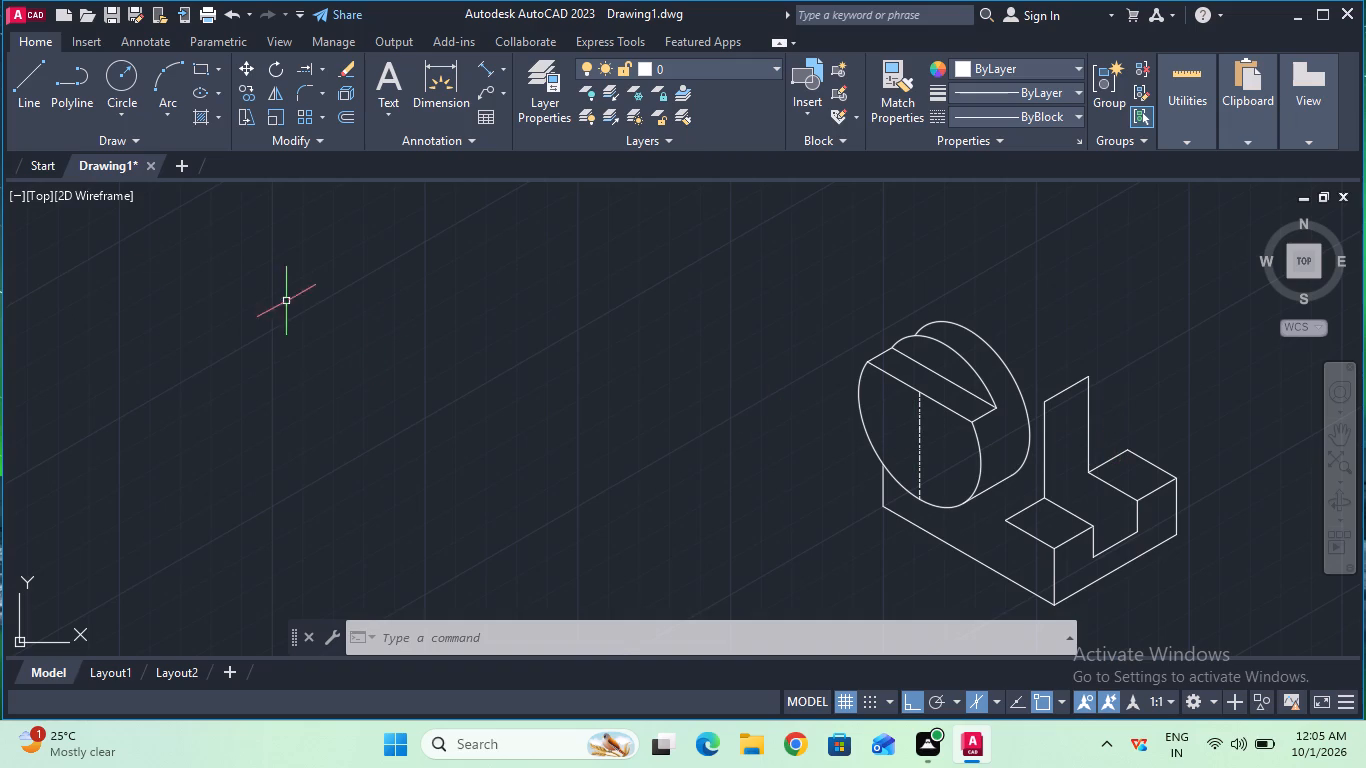
Draw a 10 mm vertical line up from the left corner of the front block's top face.
left_click(15, 109)
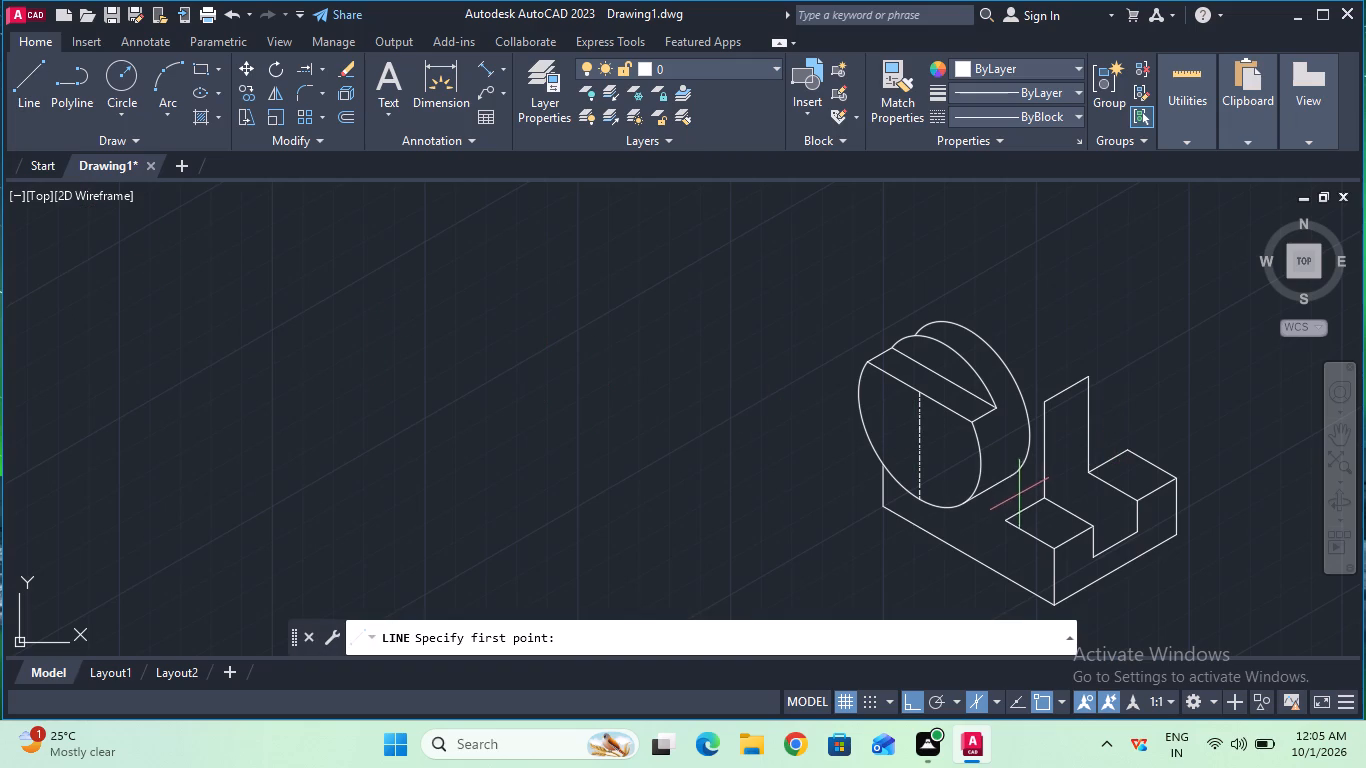
left_click(1010, 520)
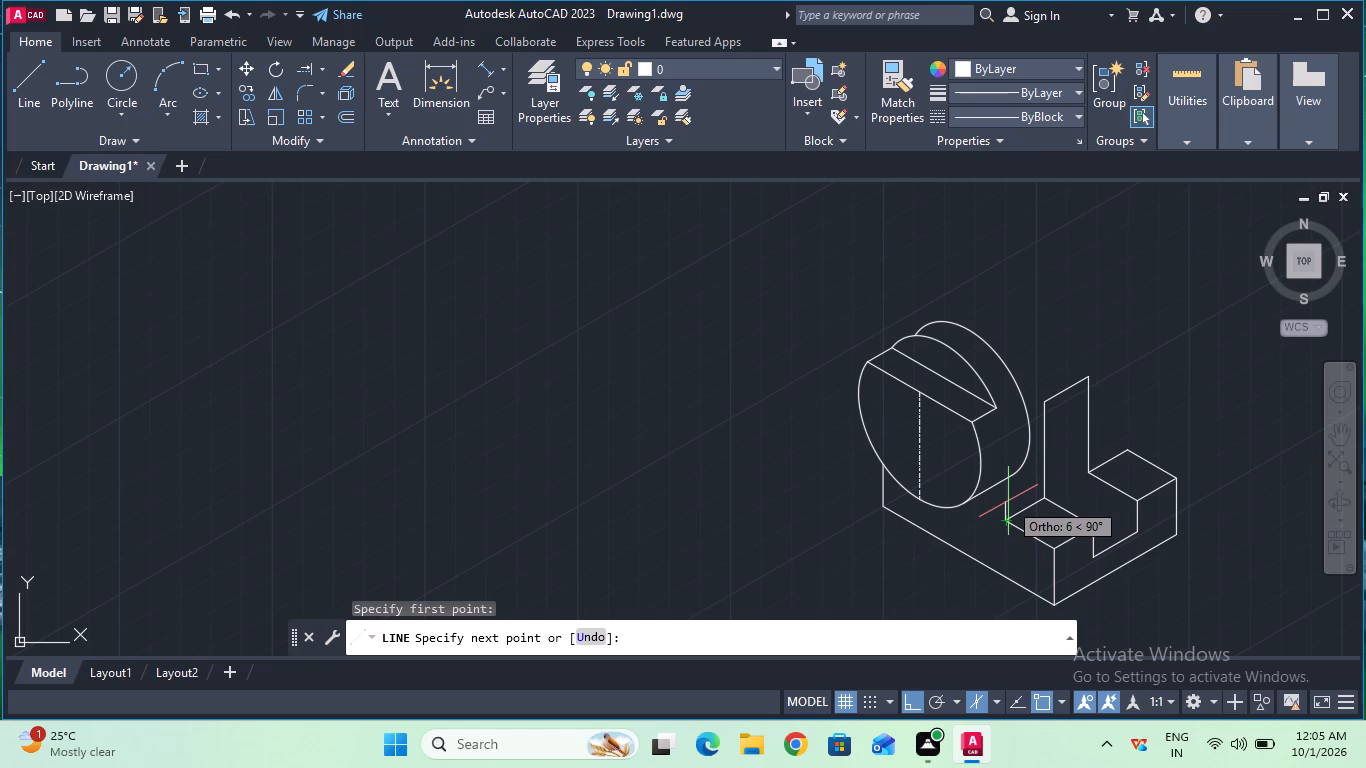
type("10")
key("Return")
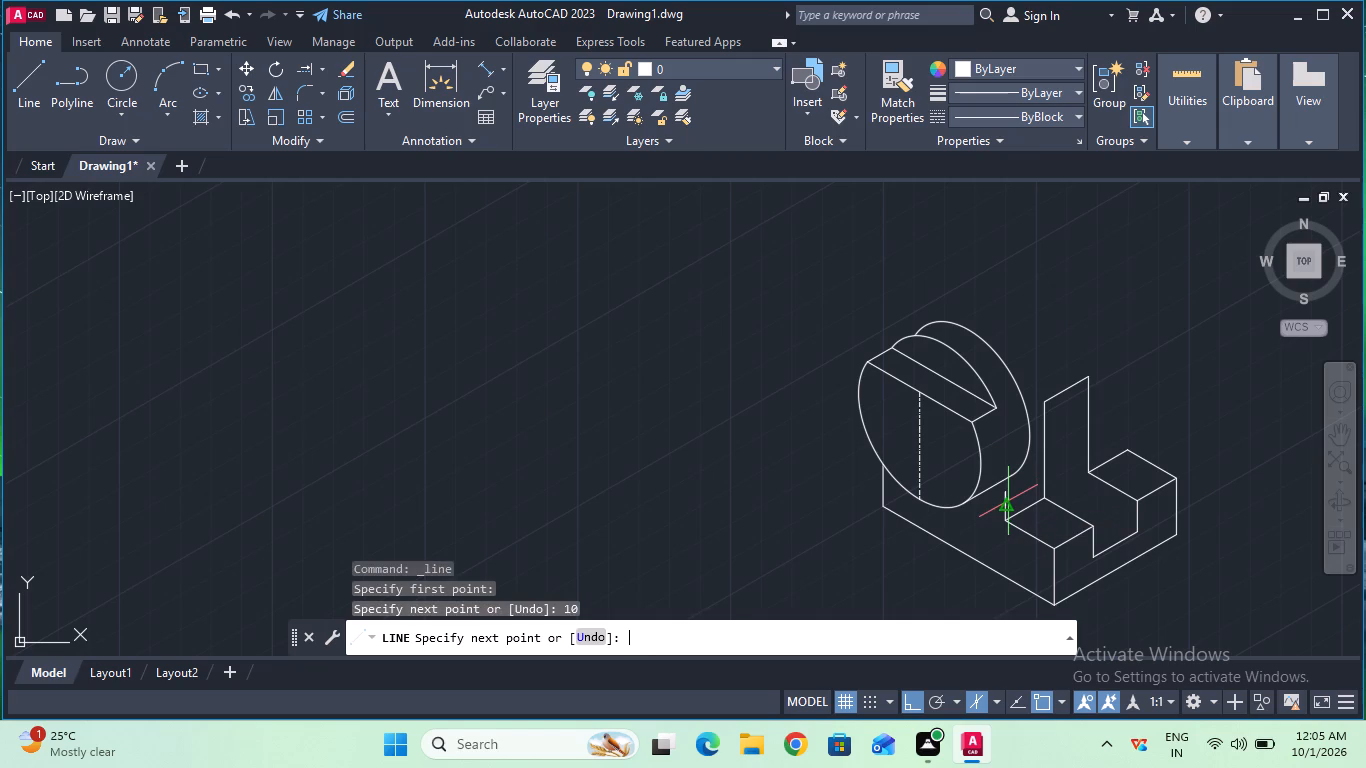
key("Escape")
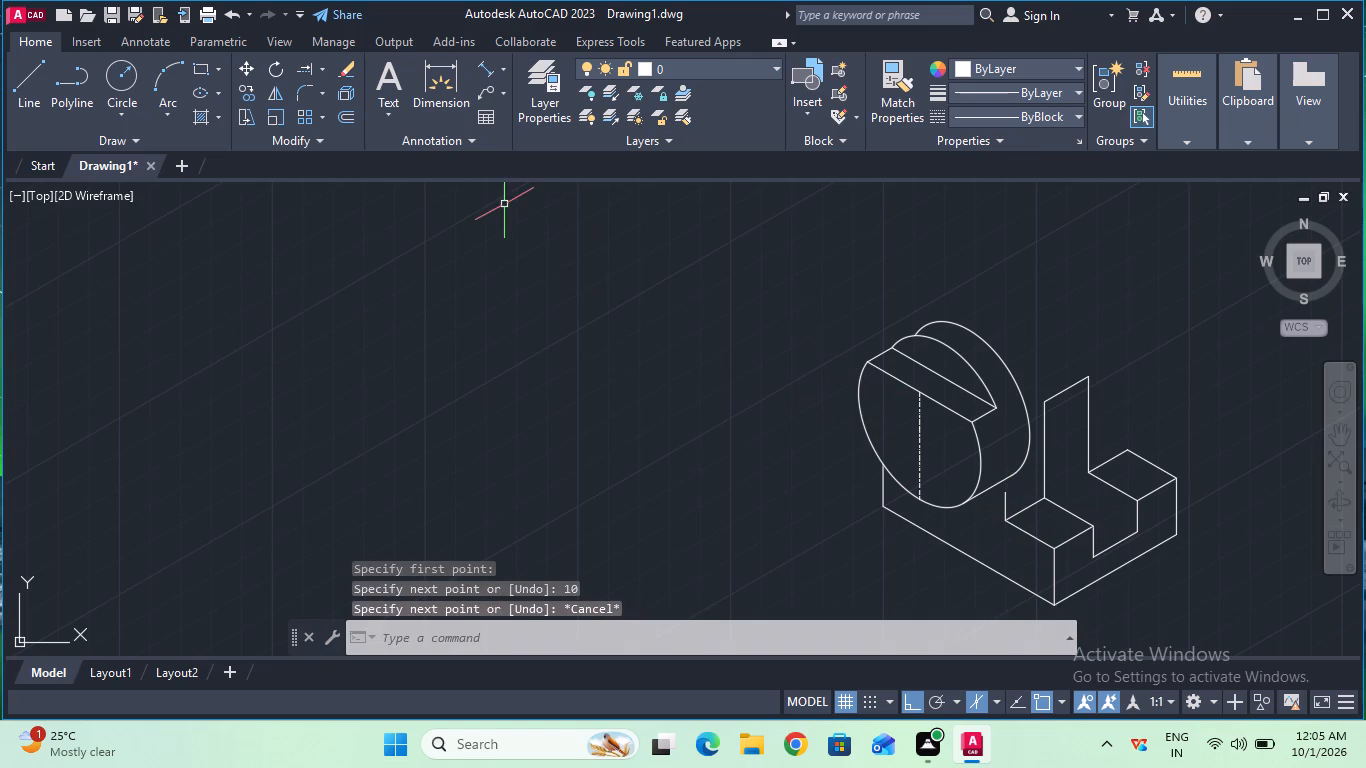
Extend the 10 mm vertical line up to the slanted lower edge of the rounded upright.
left_click(304, 65)
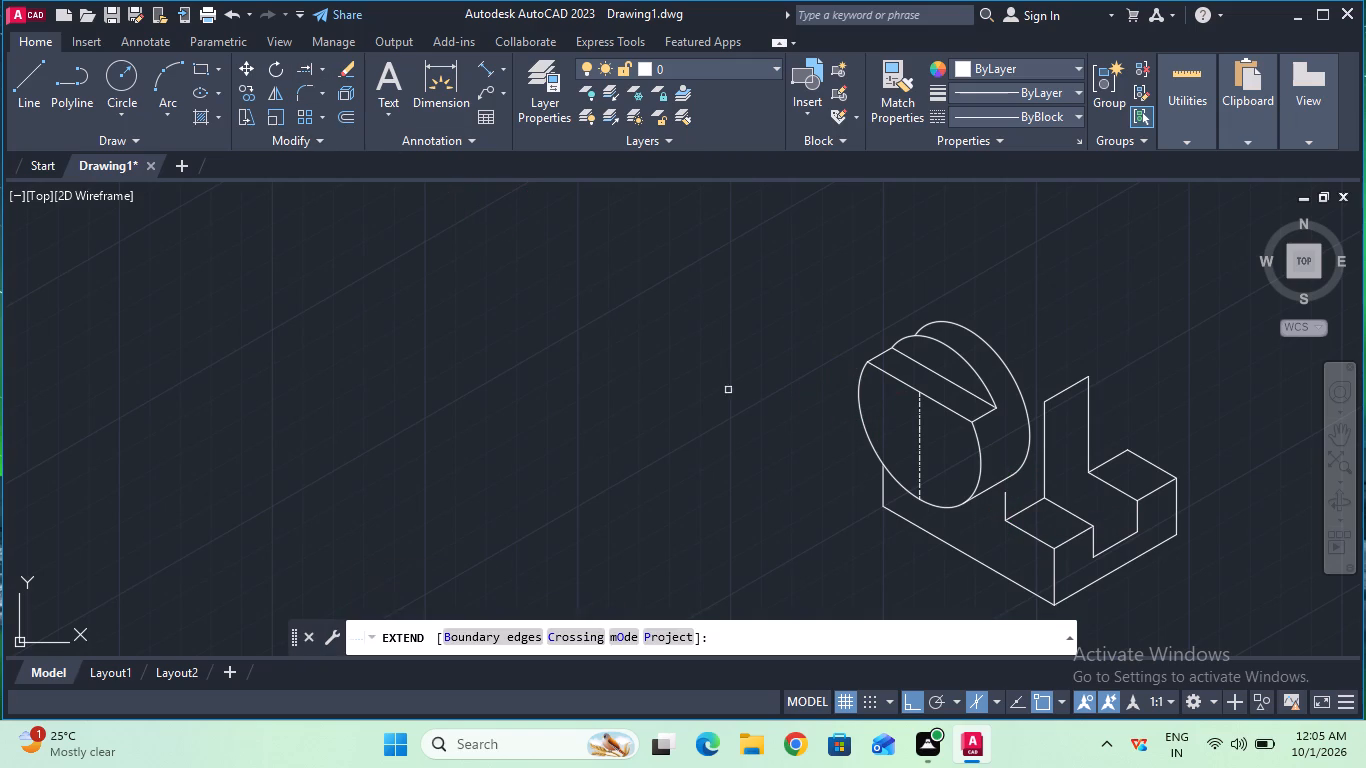
left_click(1003, 501)
key("Escape")
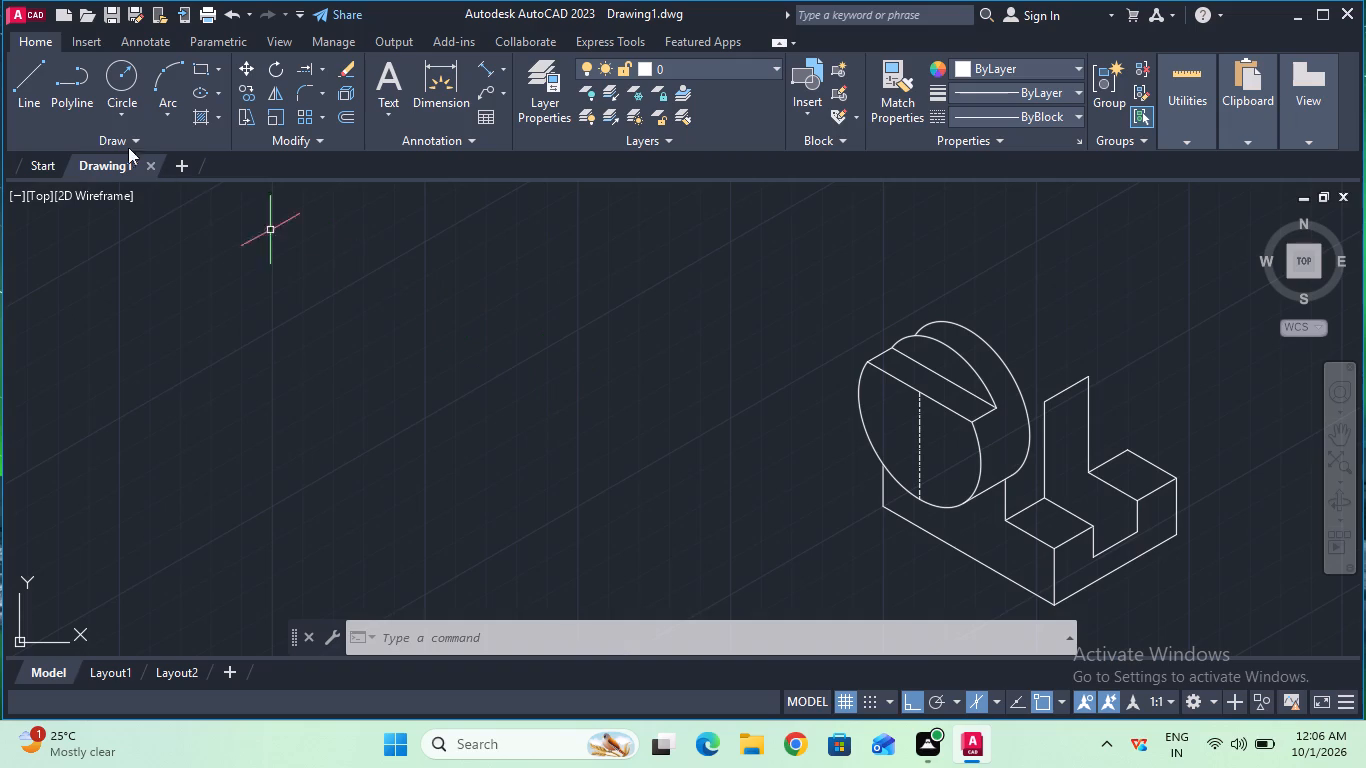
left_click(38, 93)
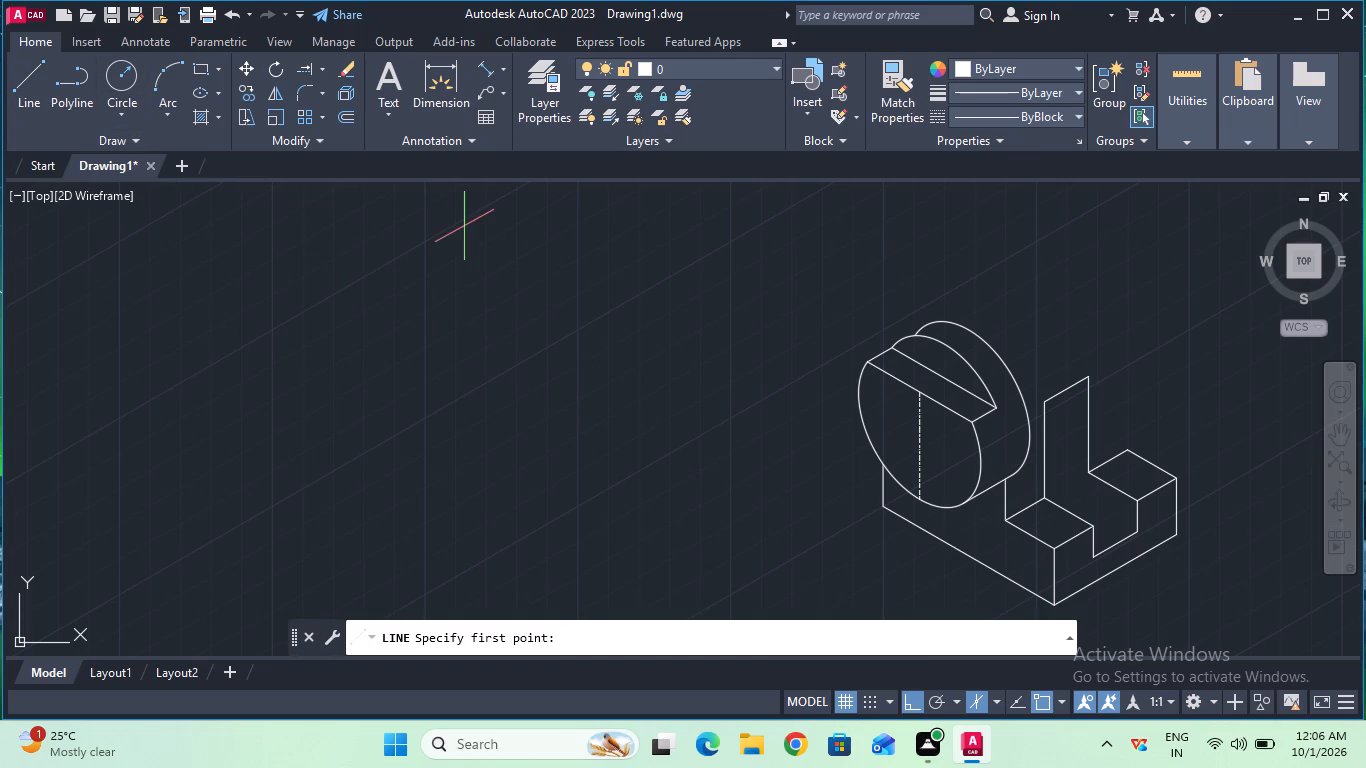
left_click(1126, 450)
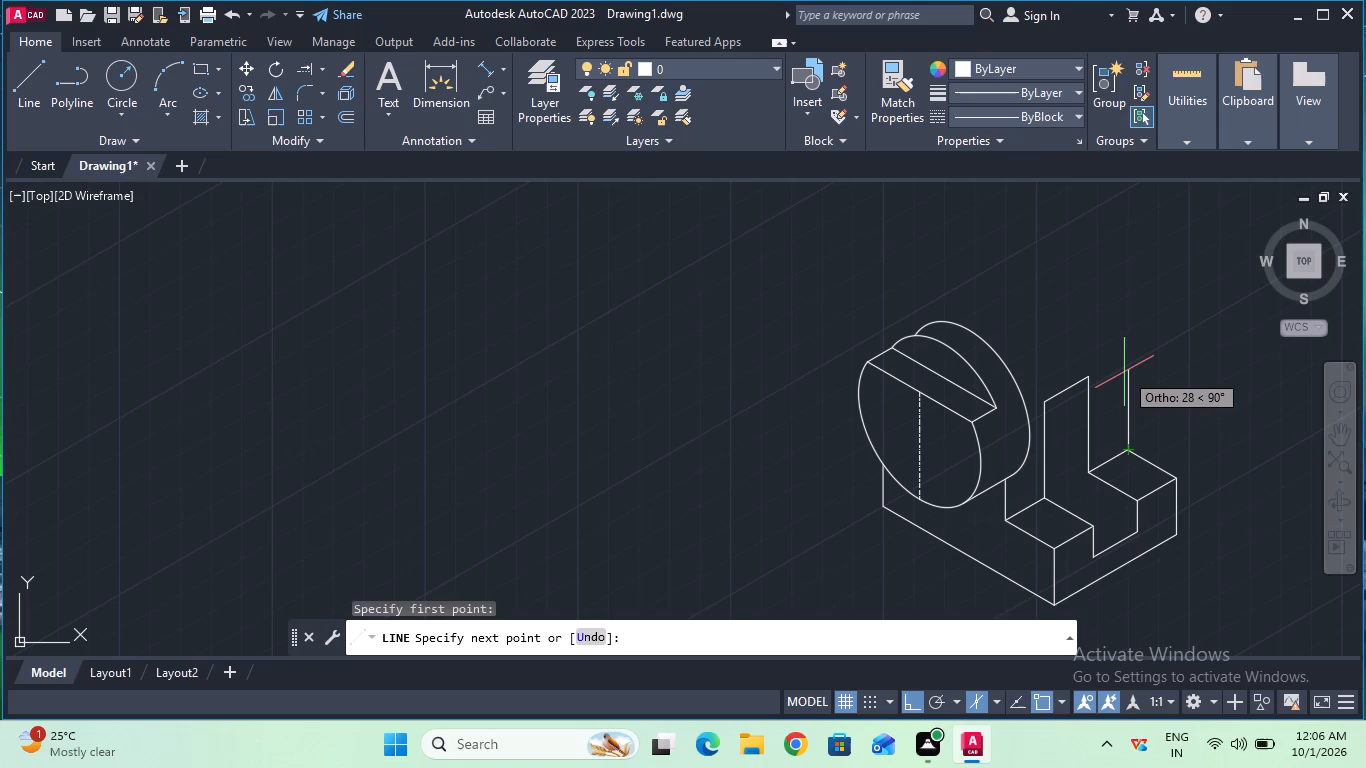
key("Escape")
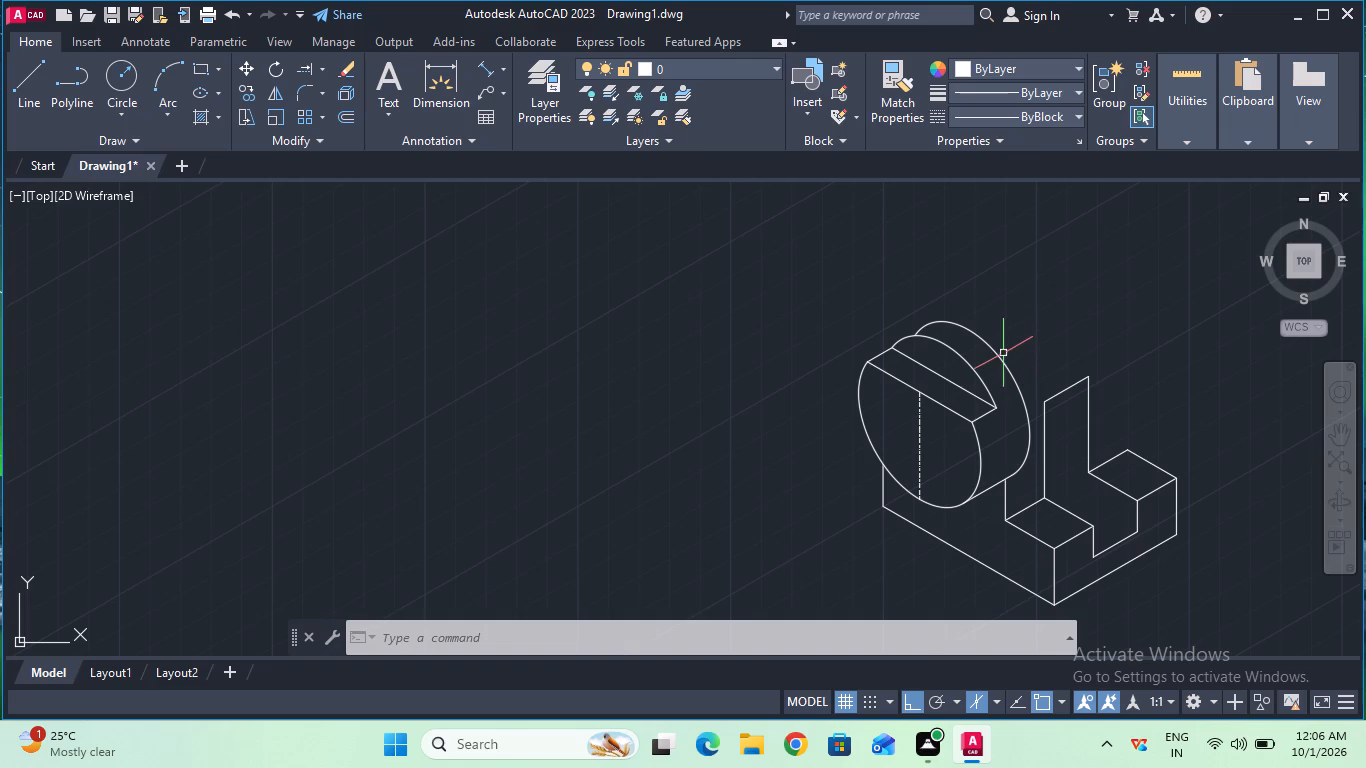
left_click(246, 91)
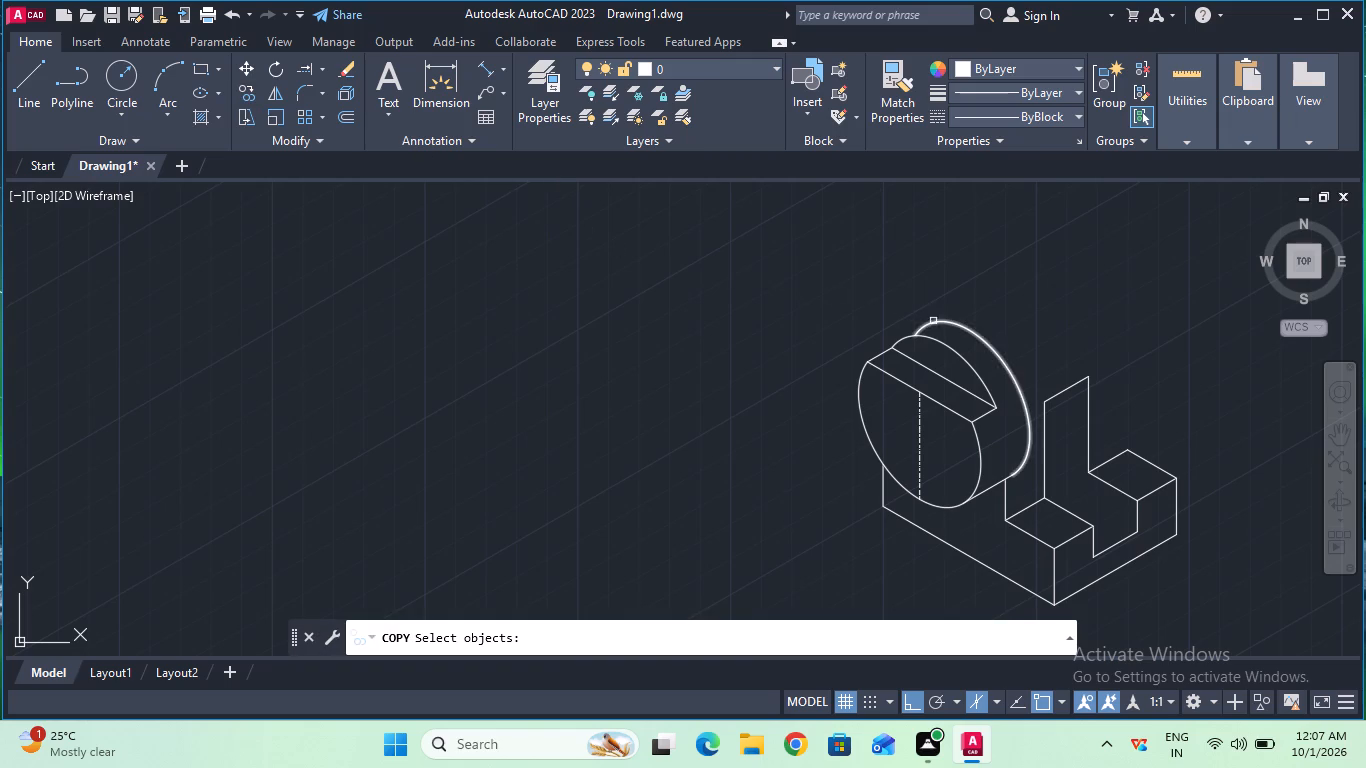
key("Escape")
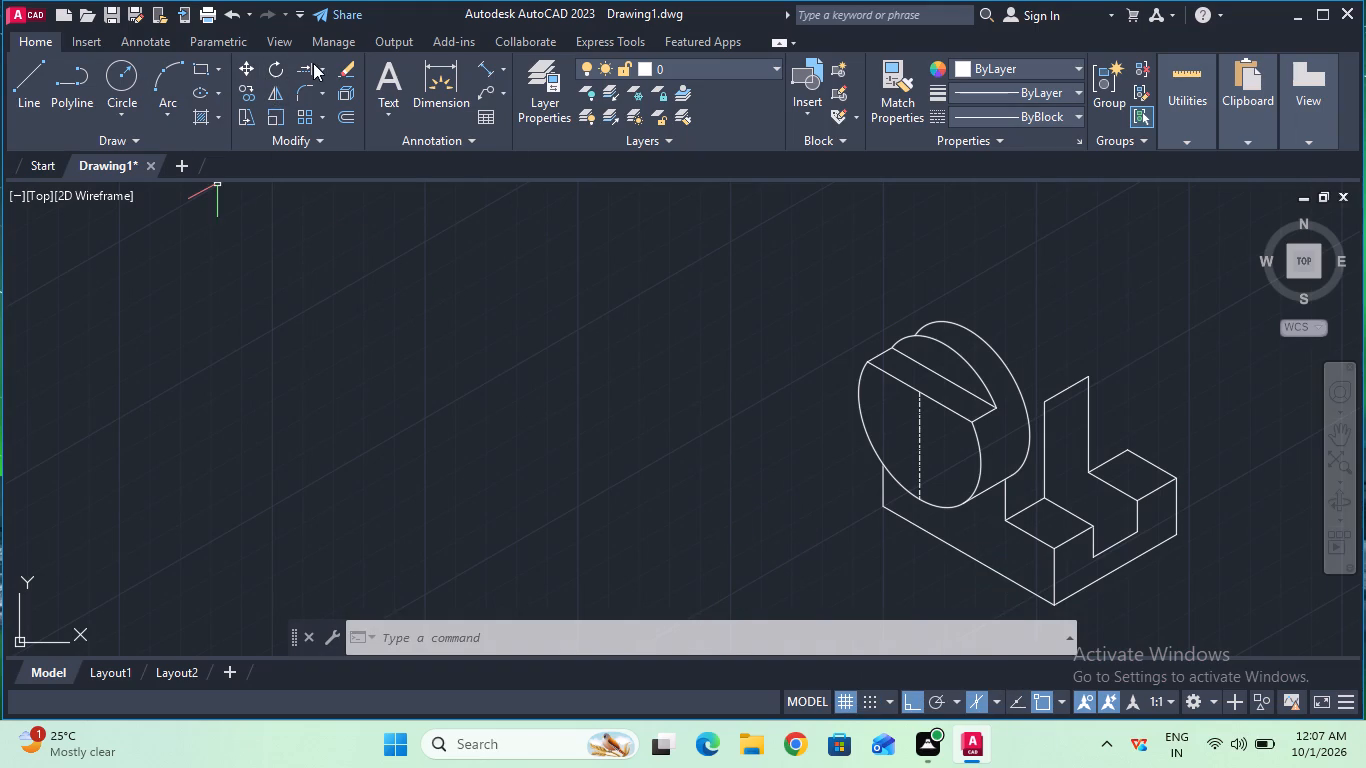
Copy the rear arc of the rounded upright by a 70 mm displacement up along the 30° axis, using Isoplane Top.
left_click(248, 93)
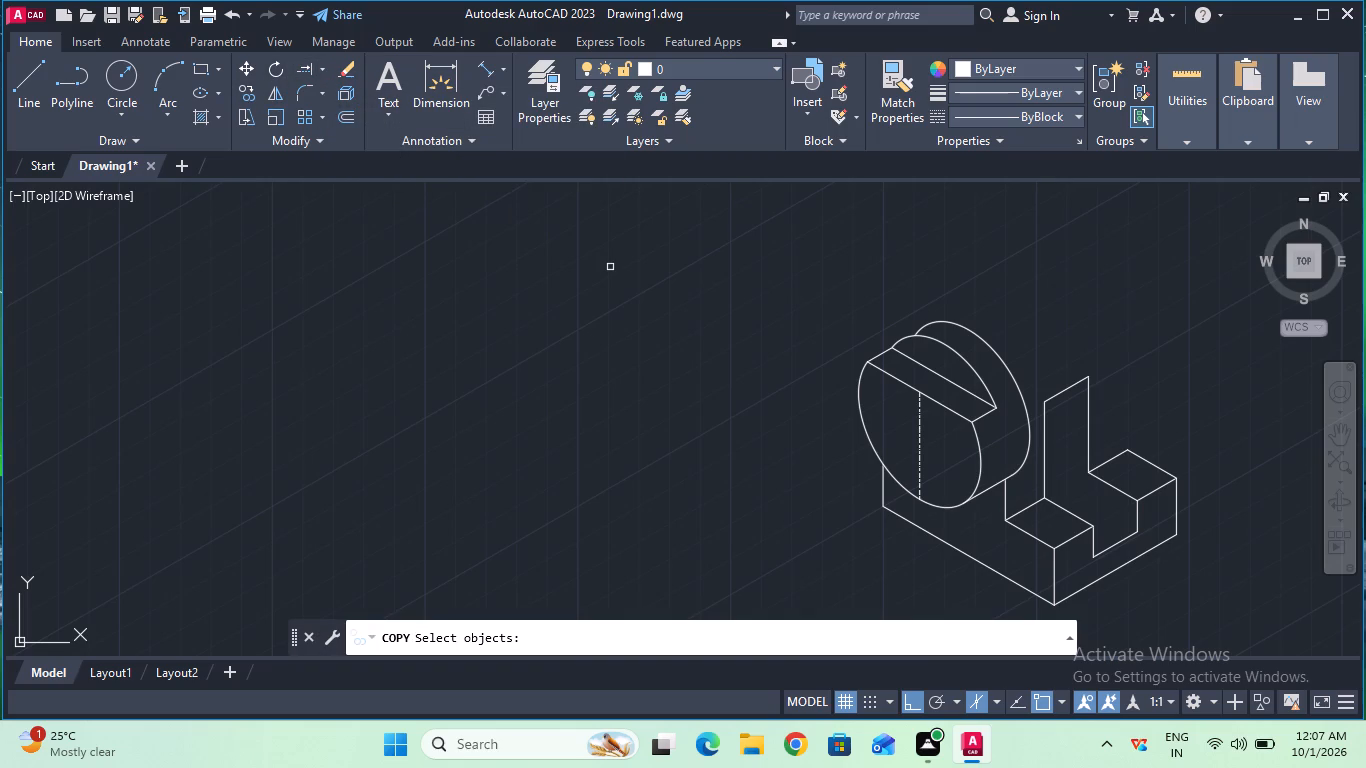
left_click(1008, 364)
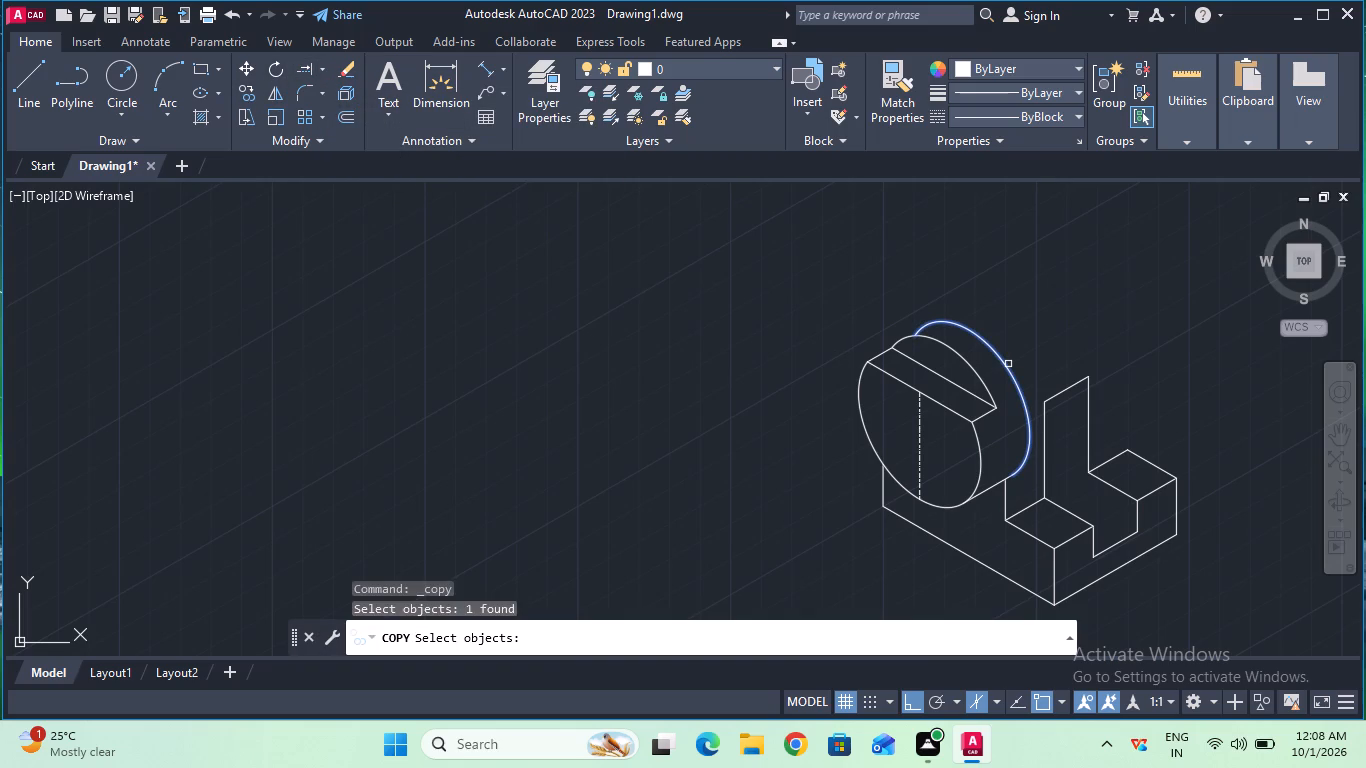
key("Return")
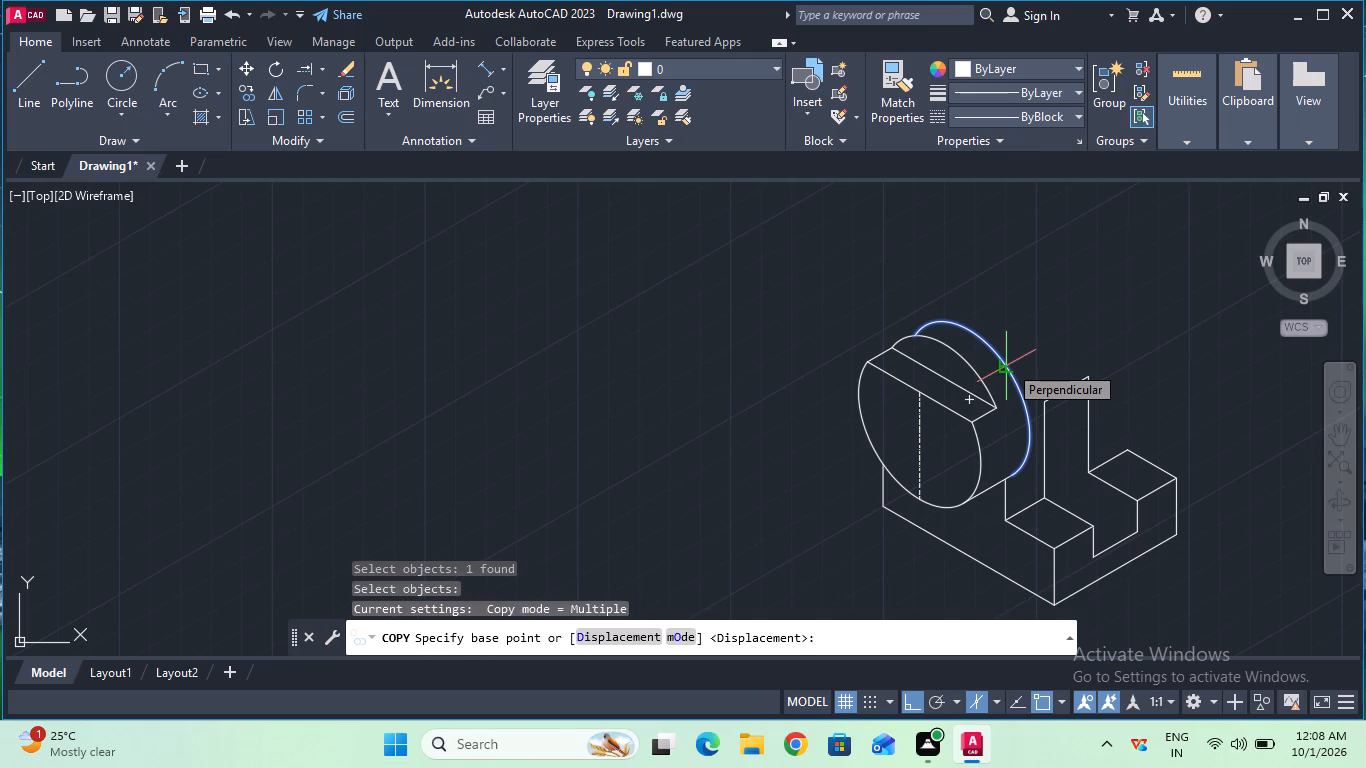
key("Return")
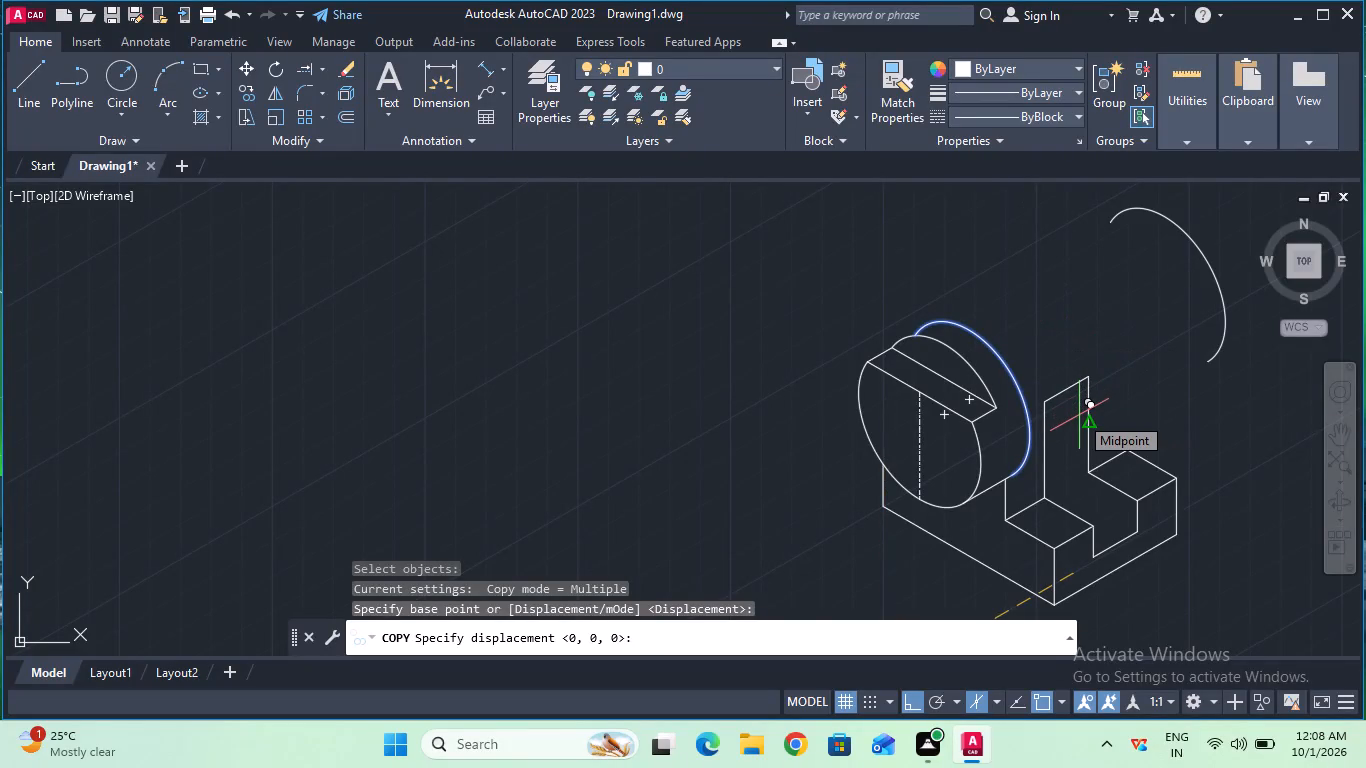
key("F5")
key("F5")
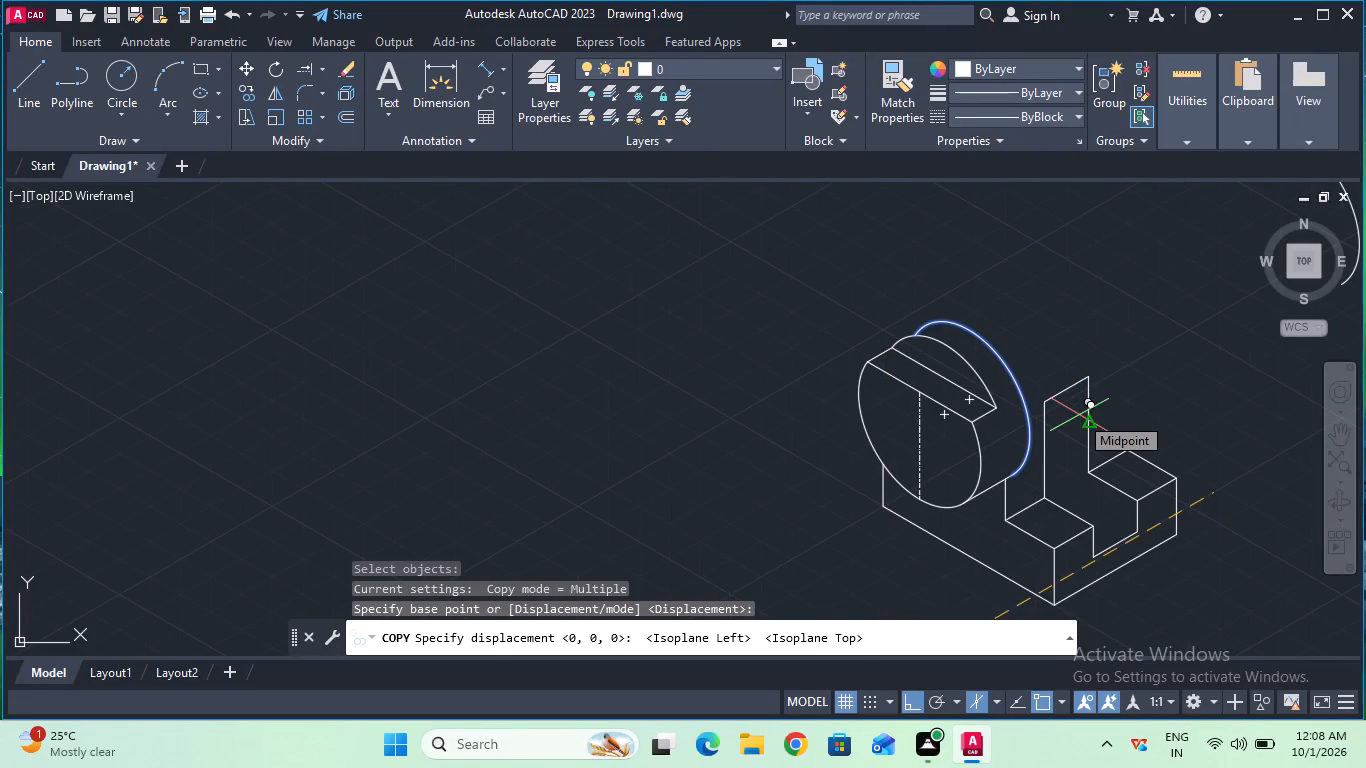
type("70")
key("Return")
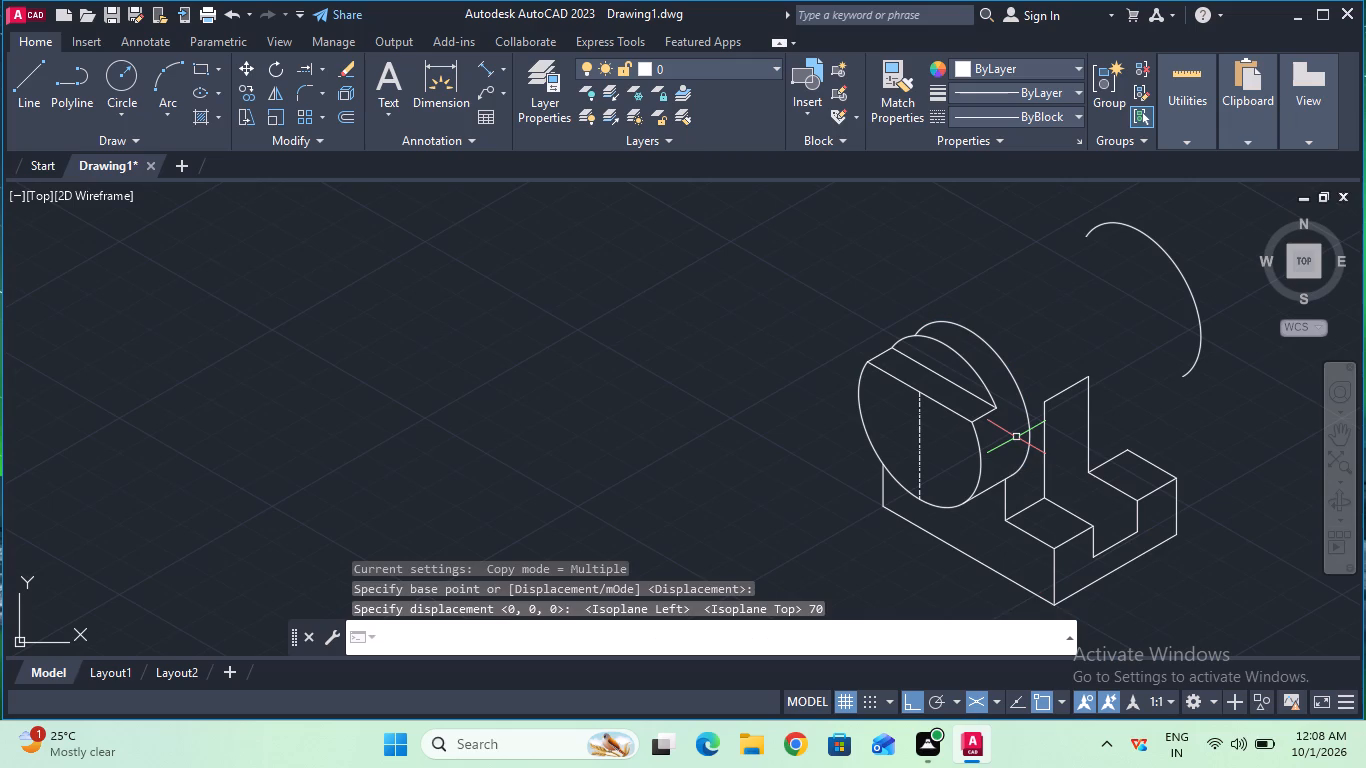
key("Escape")
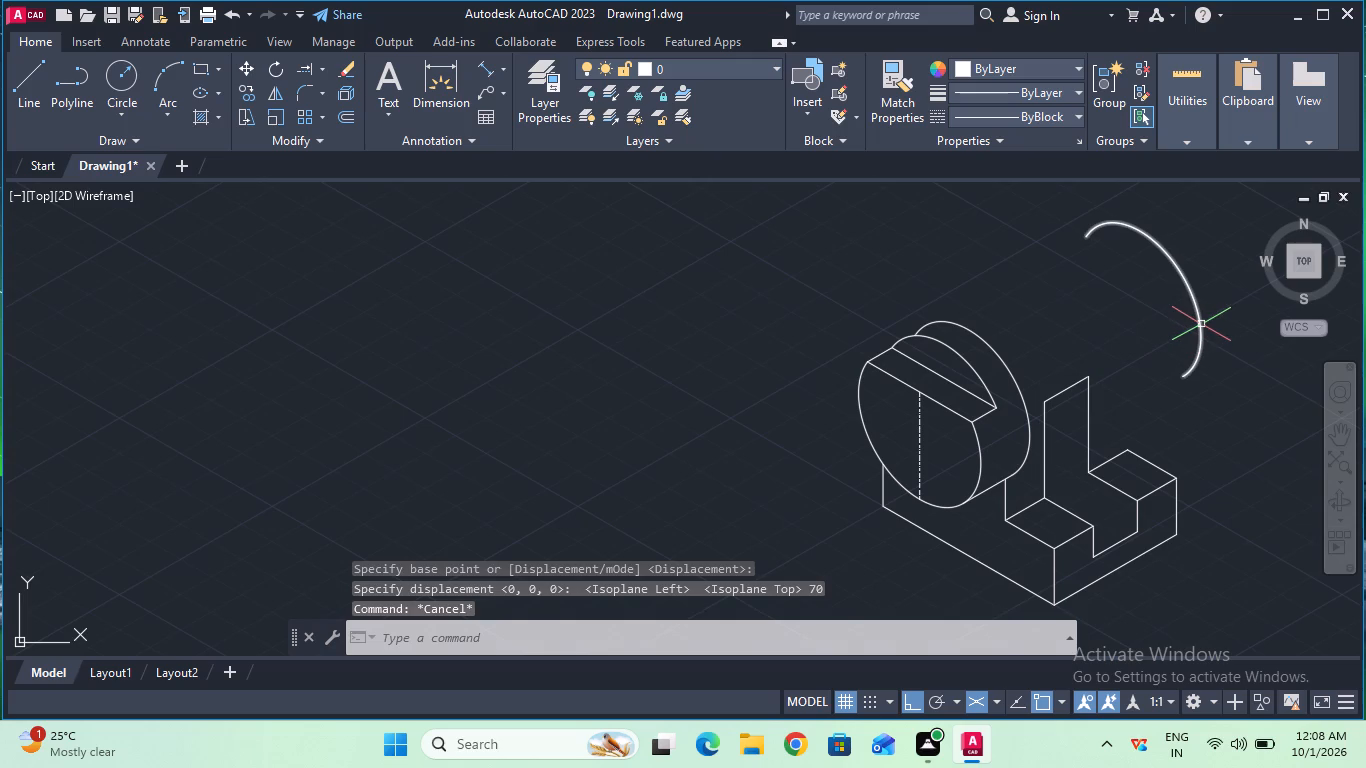
key("Escape")
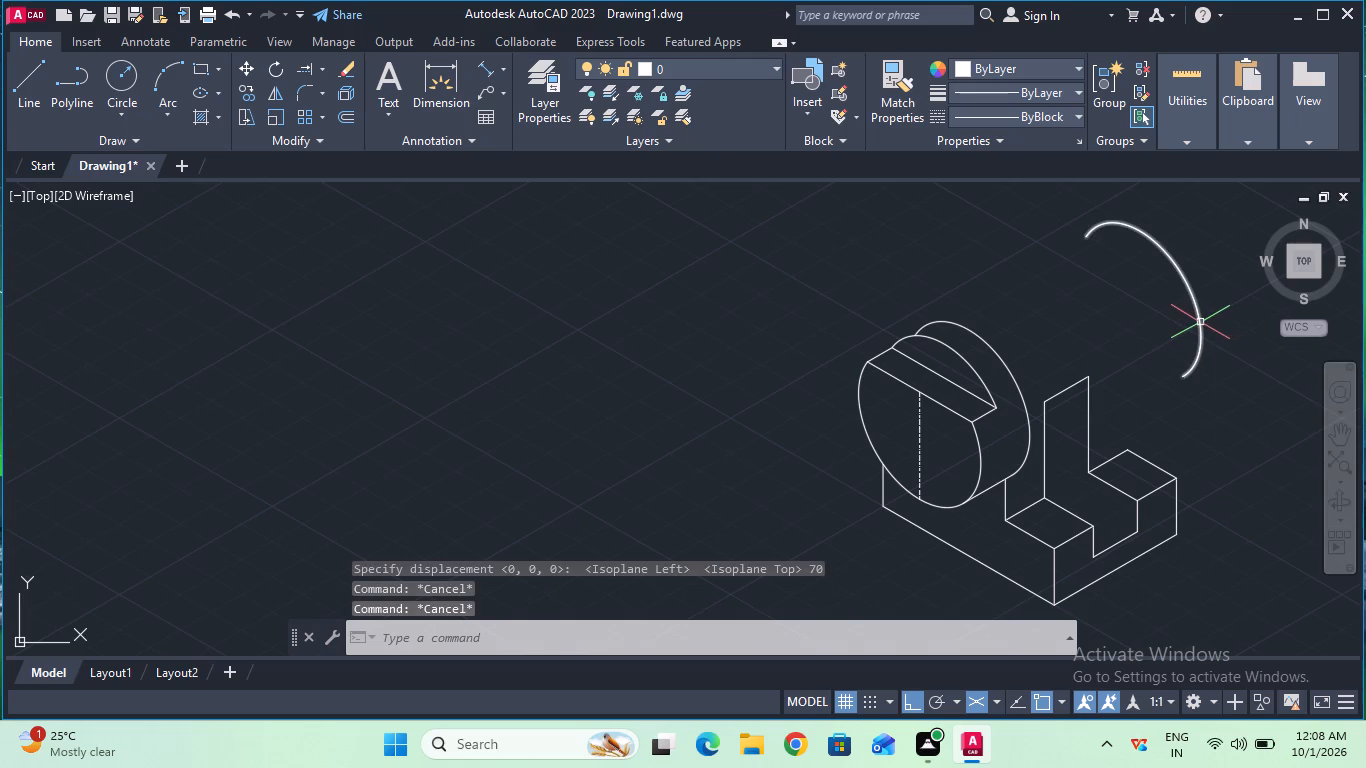
Delete the arc that was copied 70 mm away from the rounded upright.
left_click(1200, 322)
key("Delete")
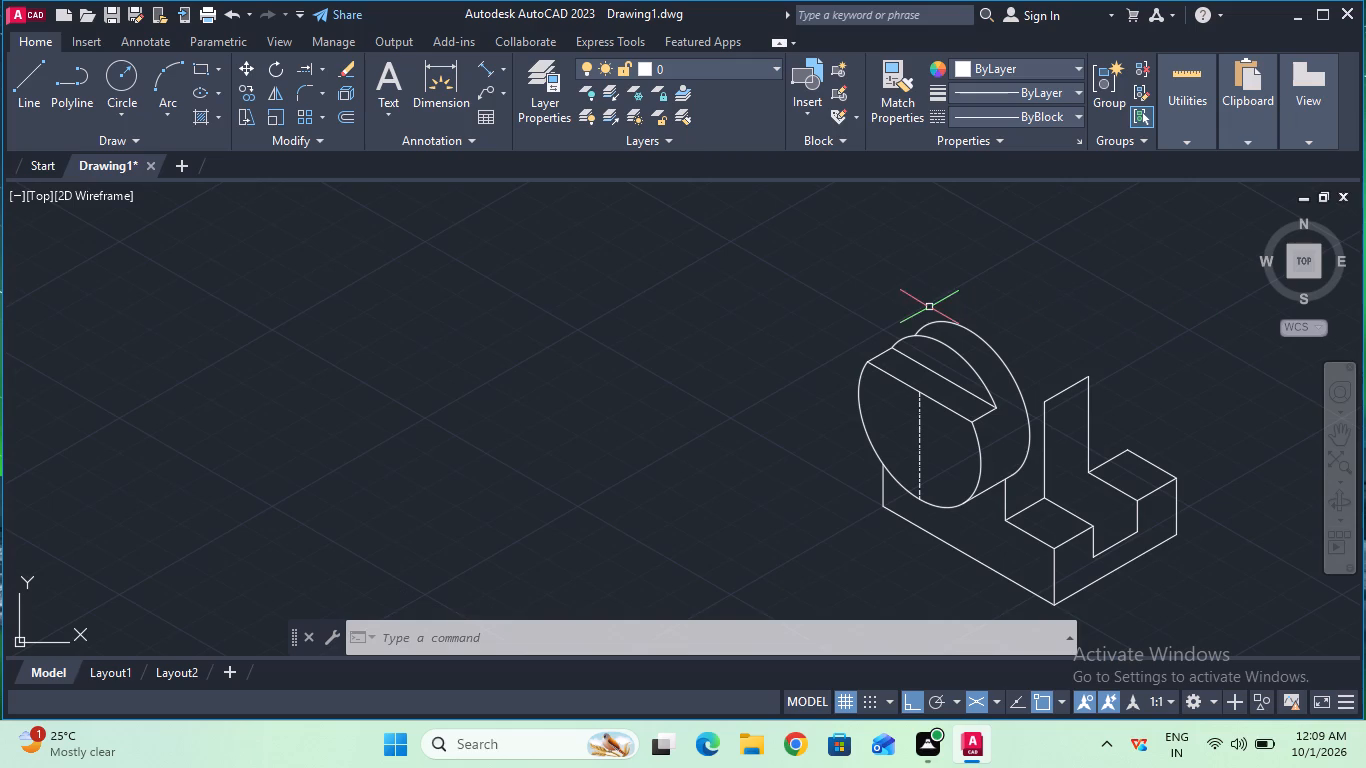
Copy the rear arc of the rounded upright 50 mm up along the 30° axis.
left_click(246, 85)
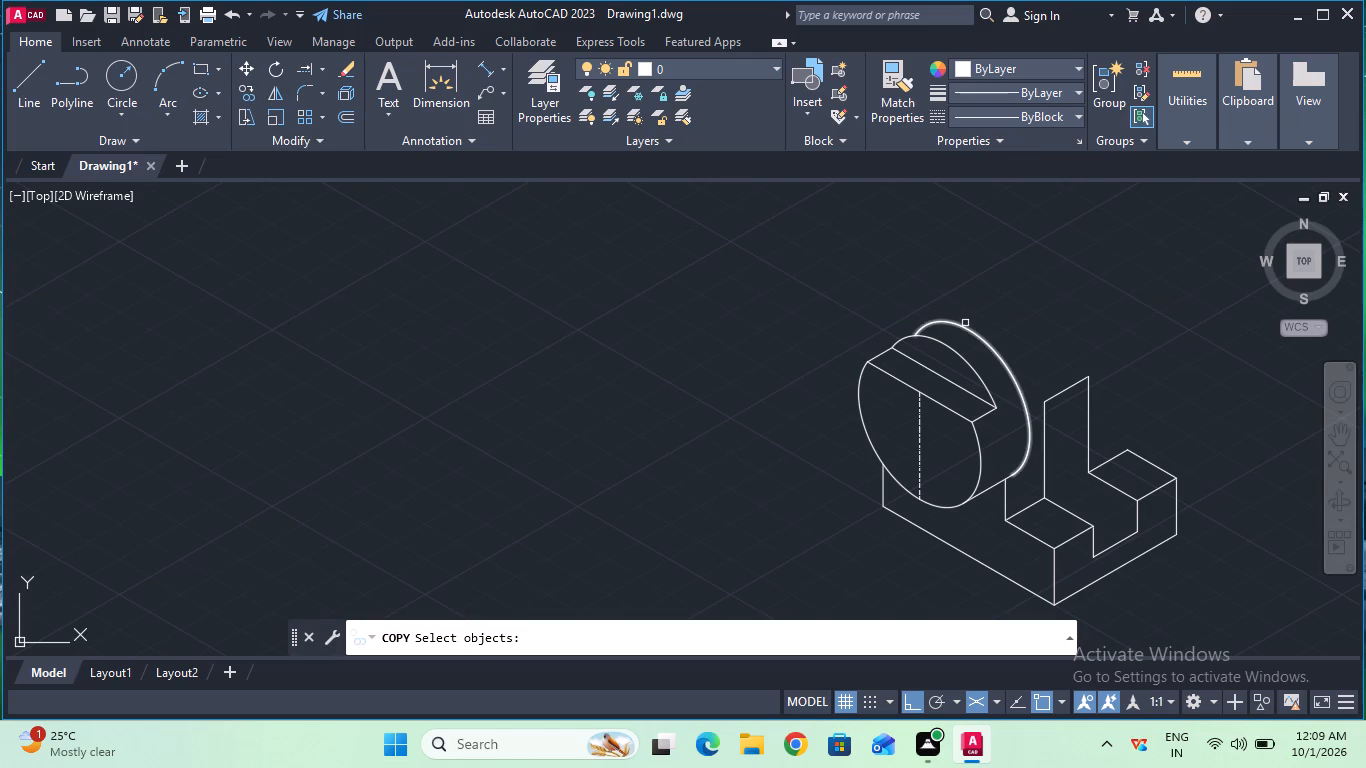
left_click(965, 325)
key("Return")
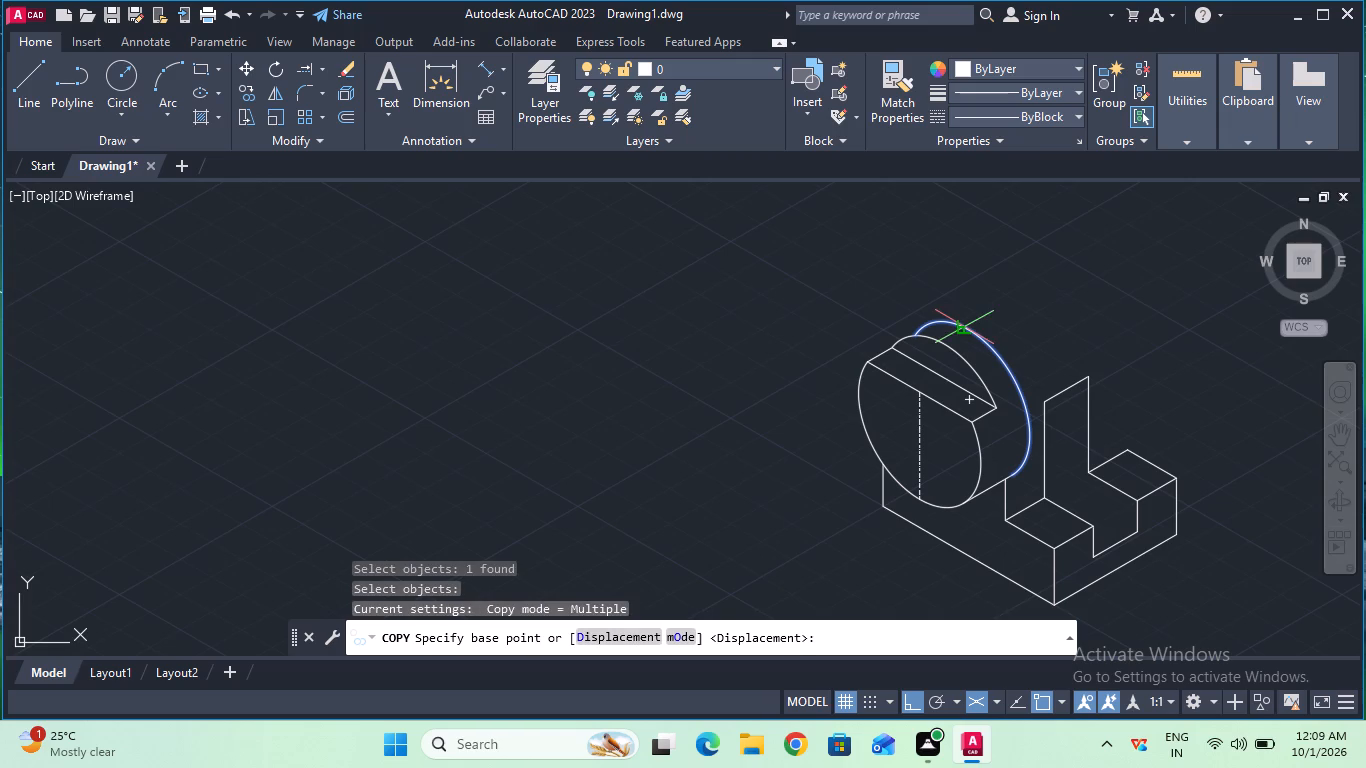
left_click(979, 343)
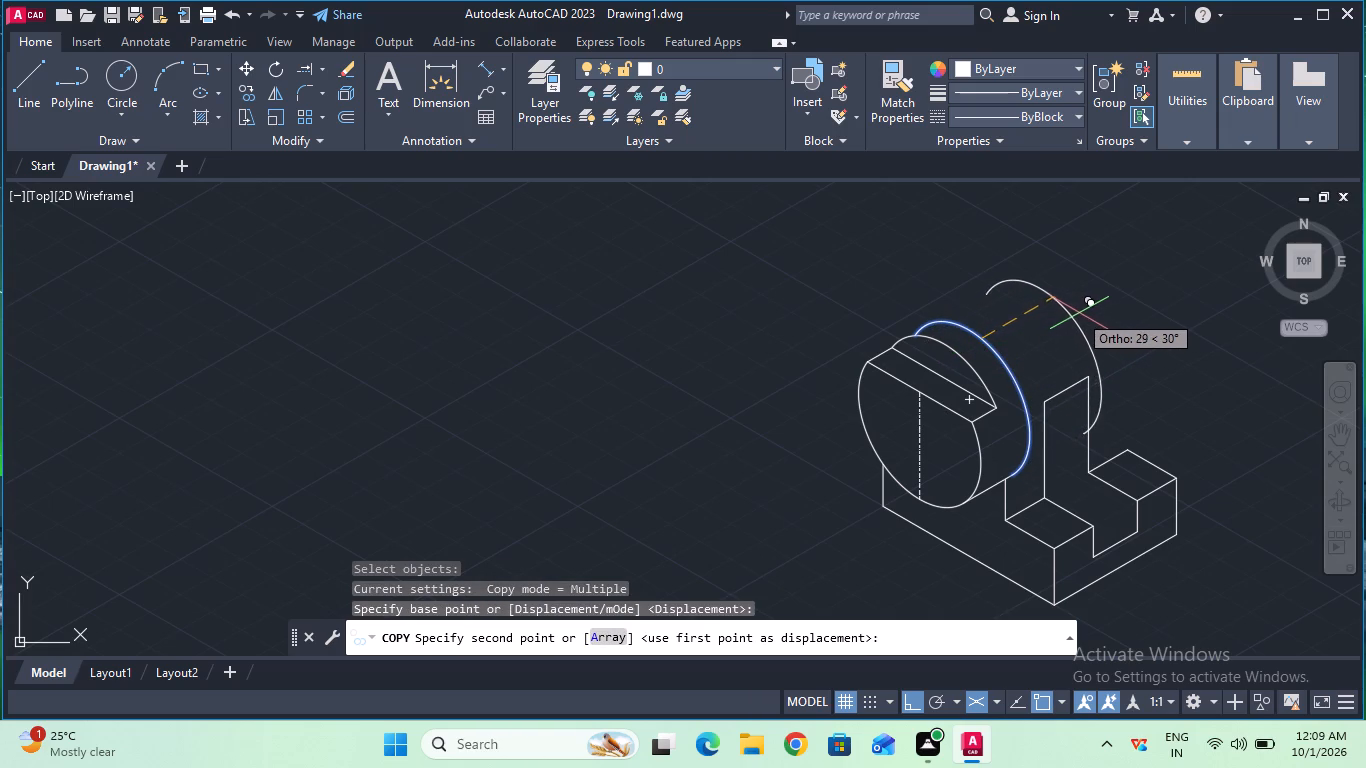
type("50")
key("Return")
key("Escape")
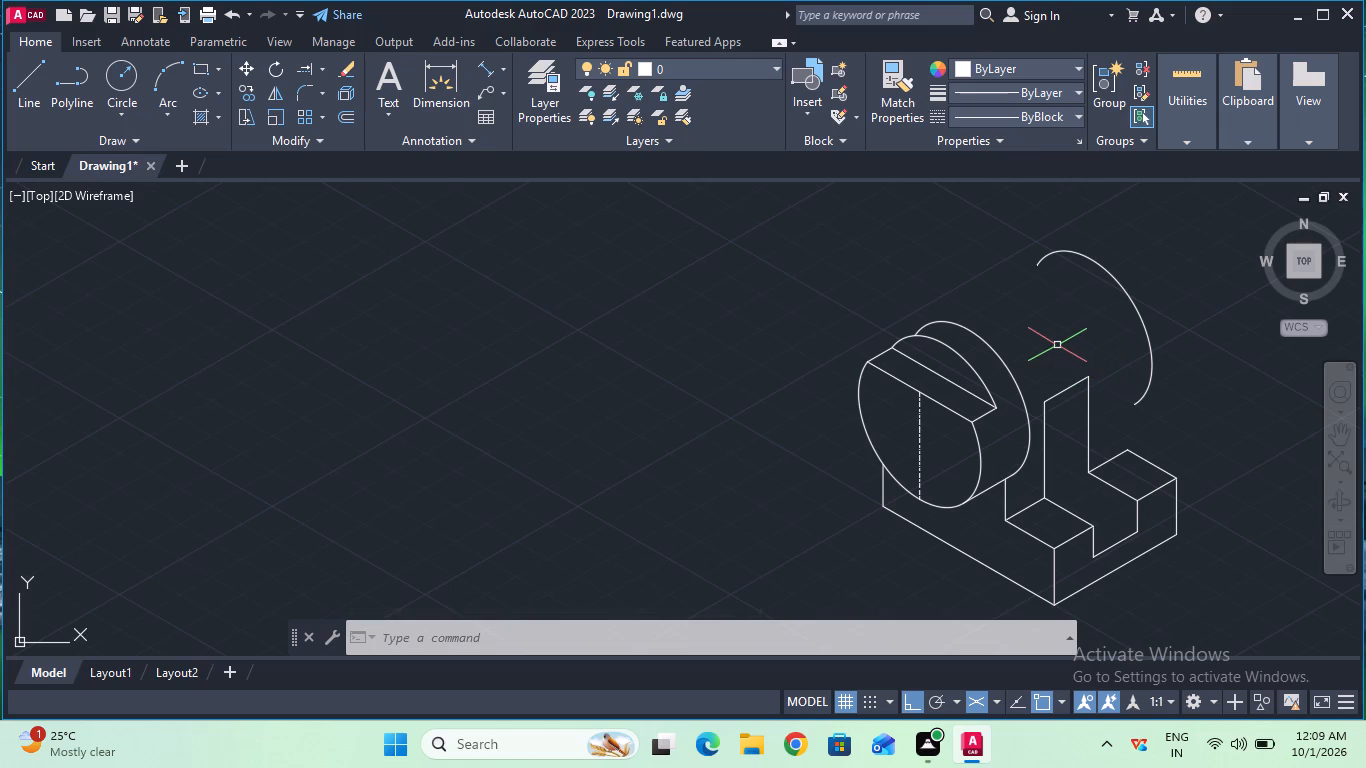
Draw a 45 mm vertical line up from the rear corner of the rear block's top face, using Isoplane Right.
left_click(21, 111)
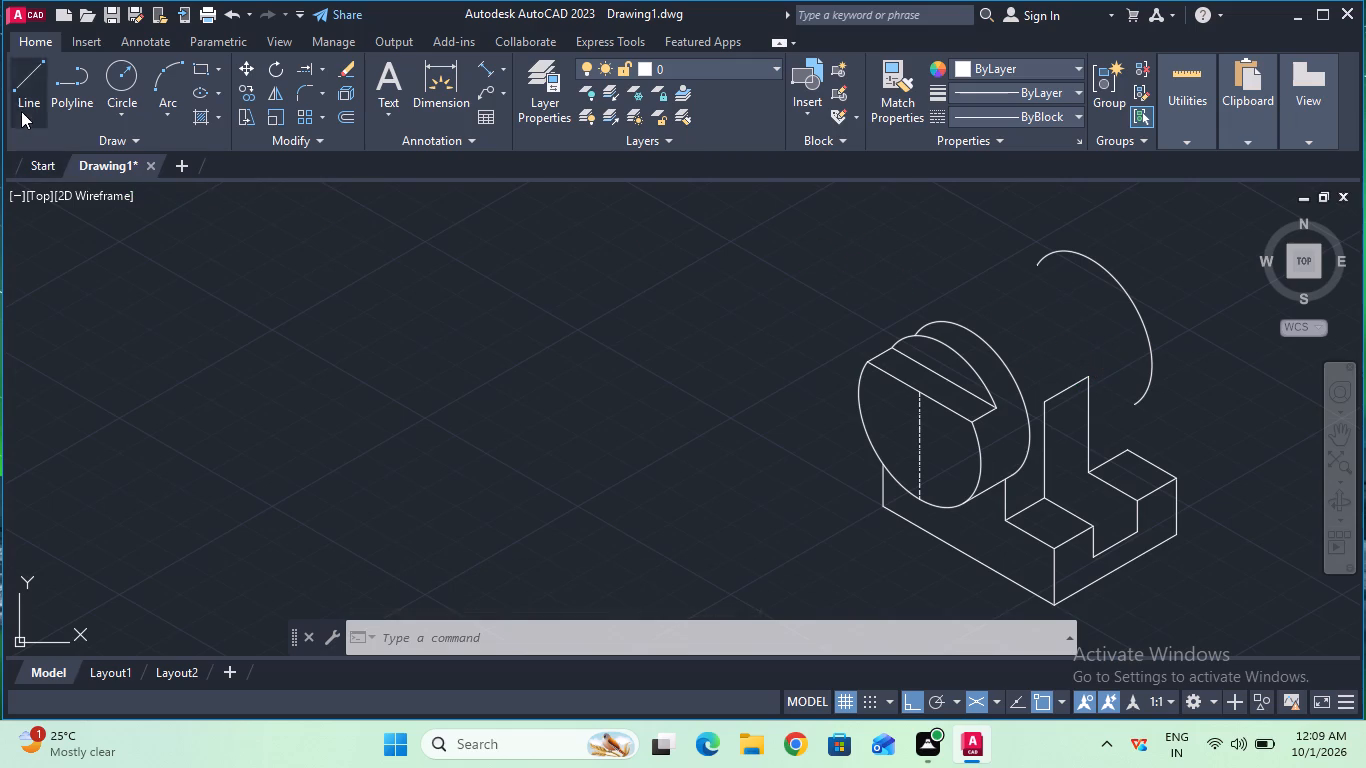
left_click(1127, 452)
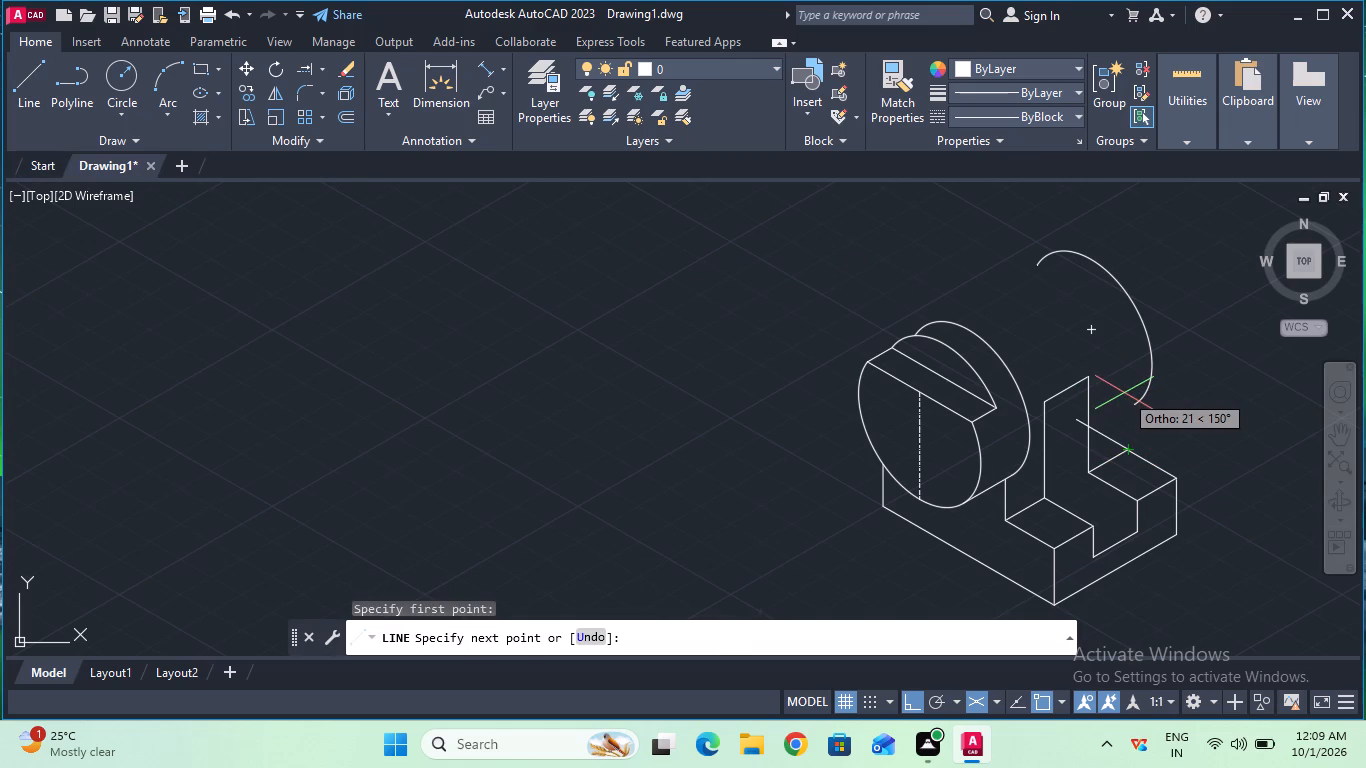
key("F5")
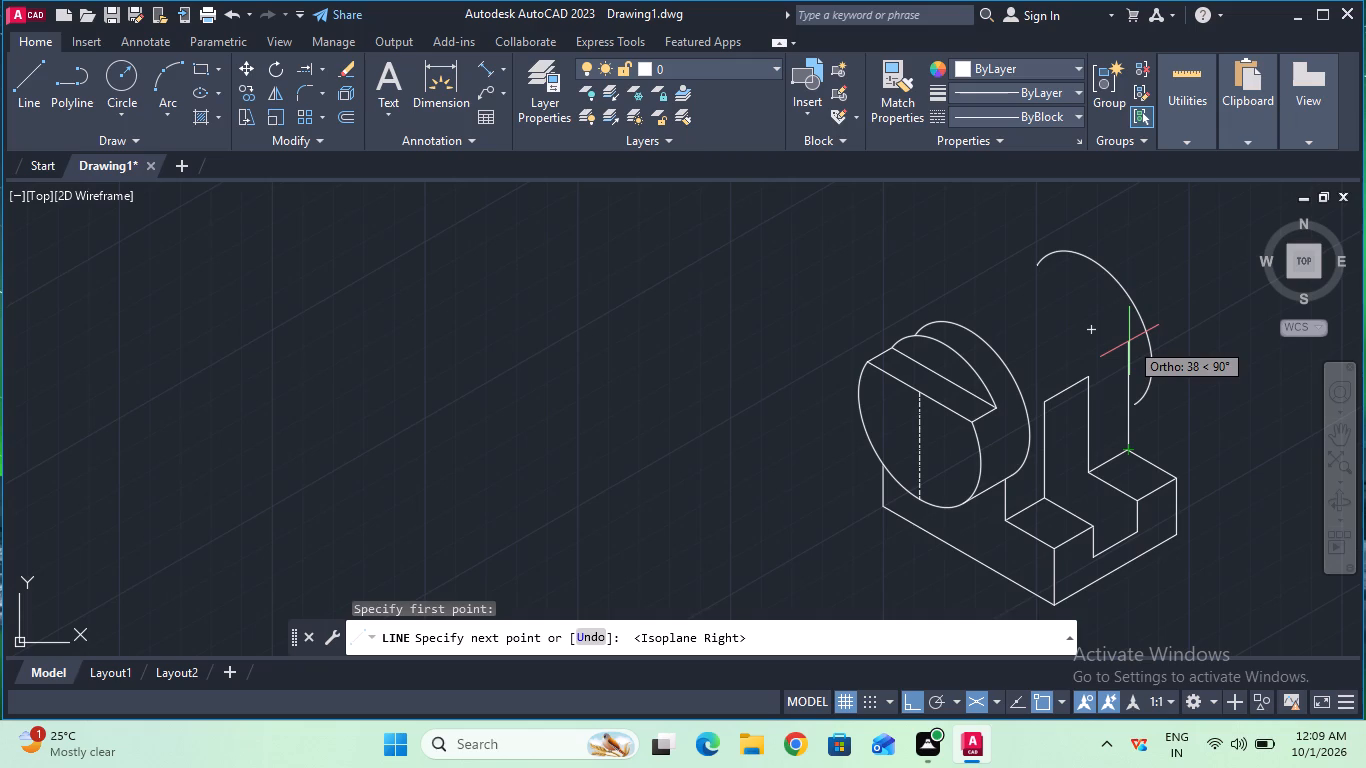
type("45")
key("Return")
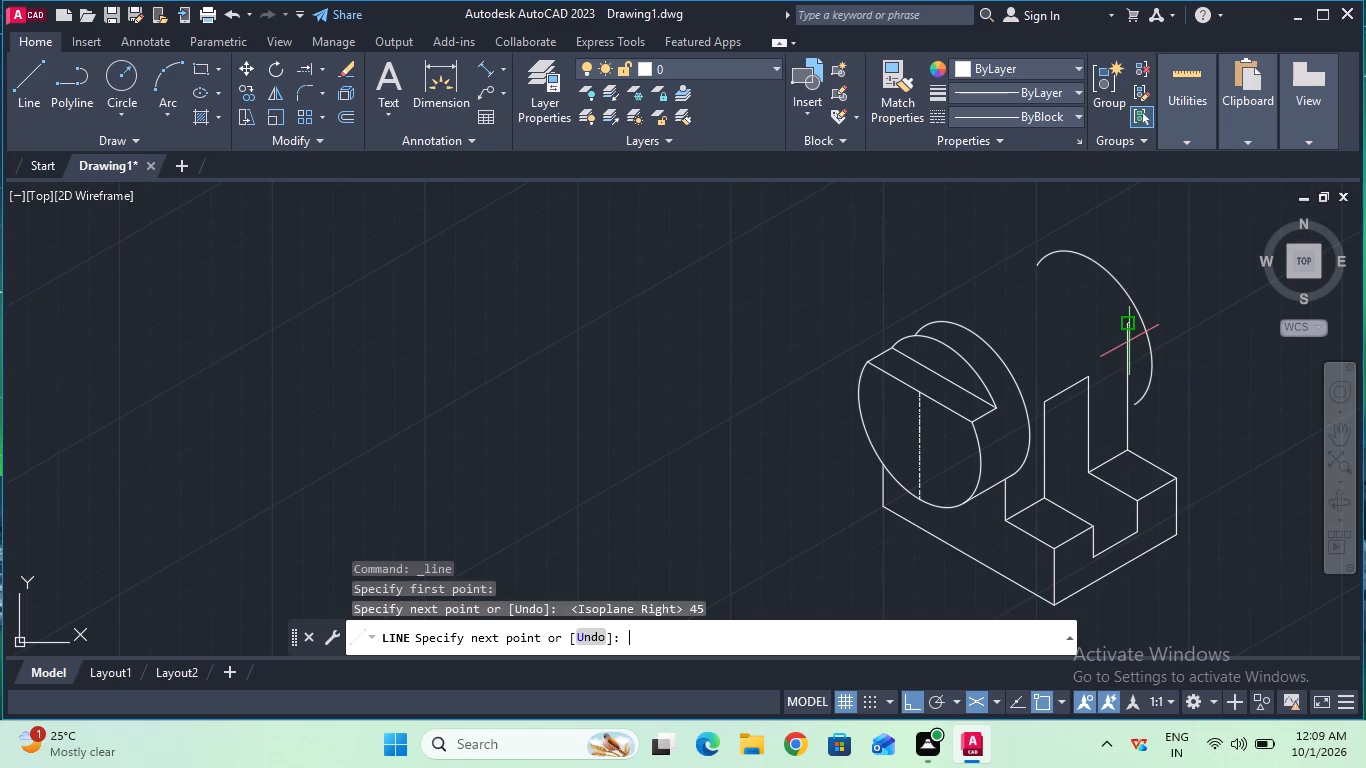
key("Escape")
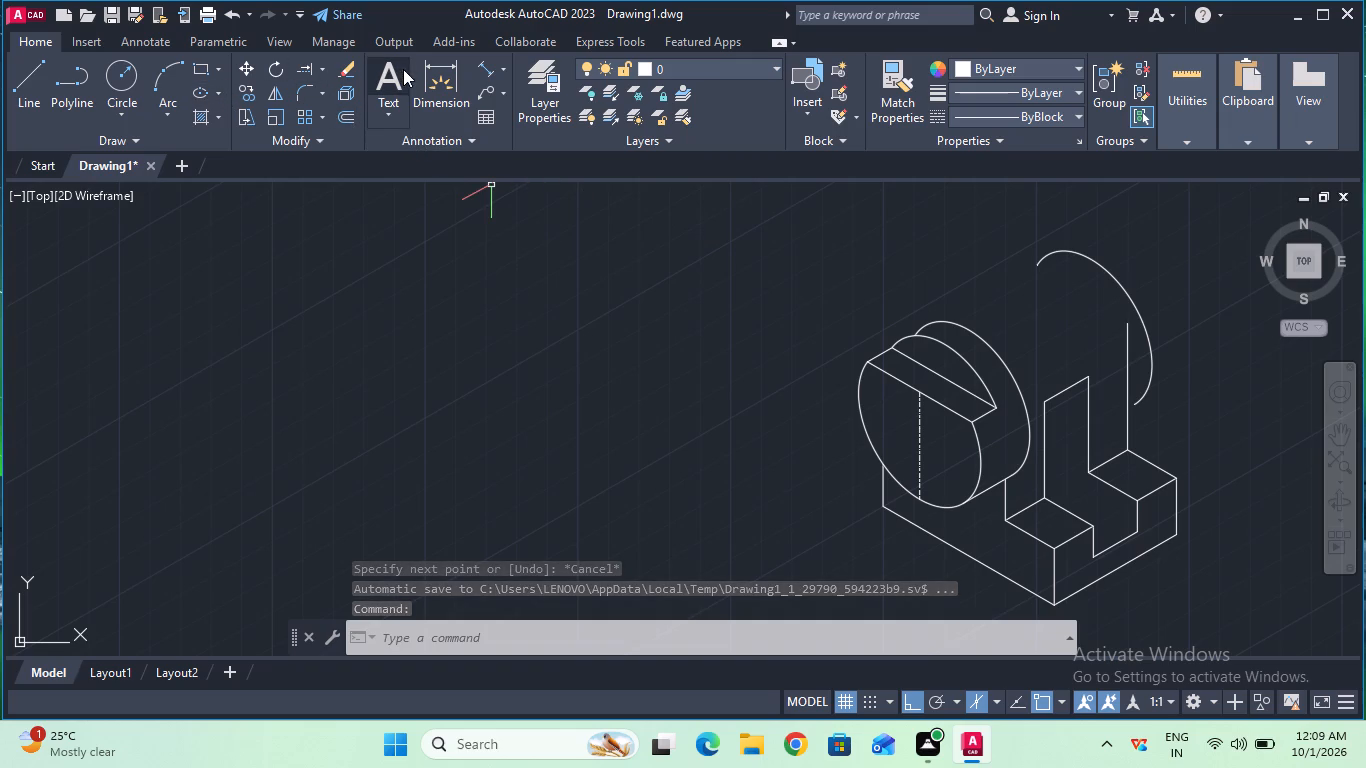
Extend the 45 mm vertical line up to the copied arc, and the arc's lower end to that line.
left_click(309, 71)
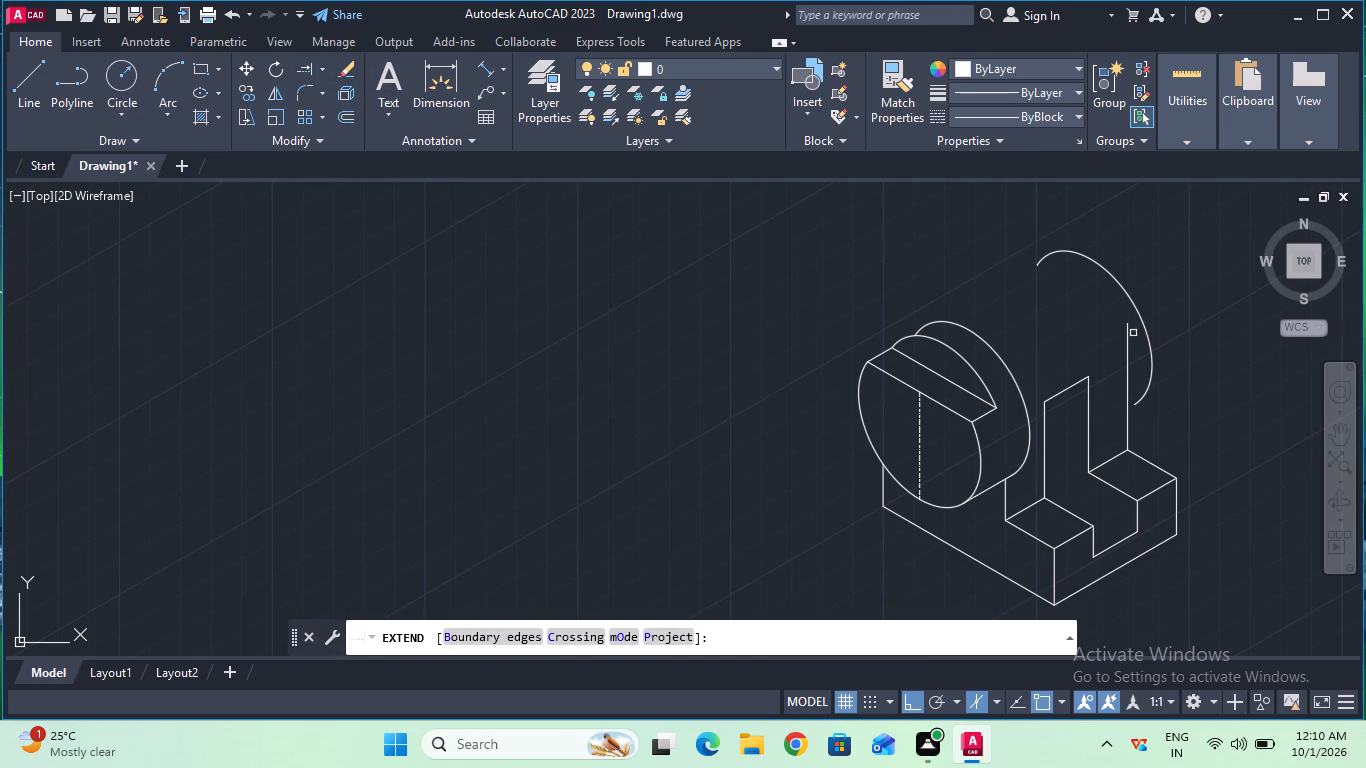
left_click(1129, 333)
key("Escape")
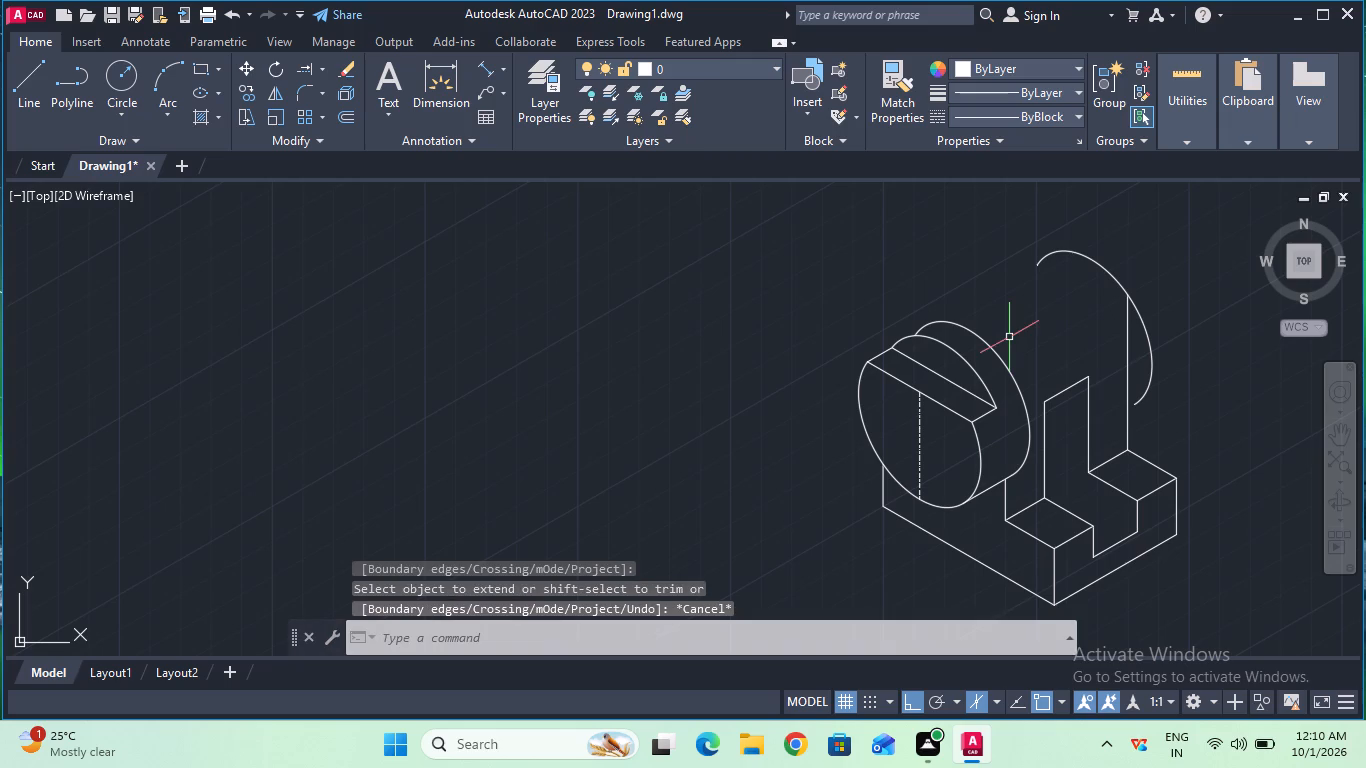
left_click(310, 72)
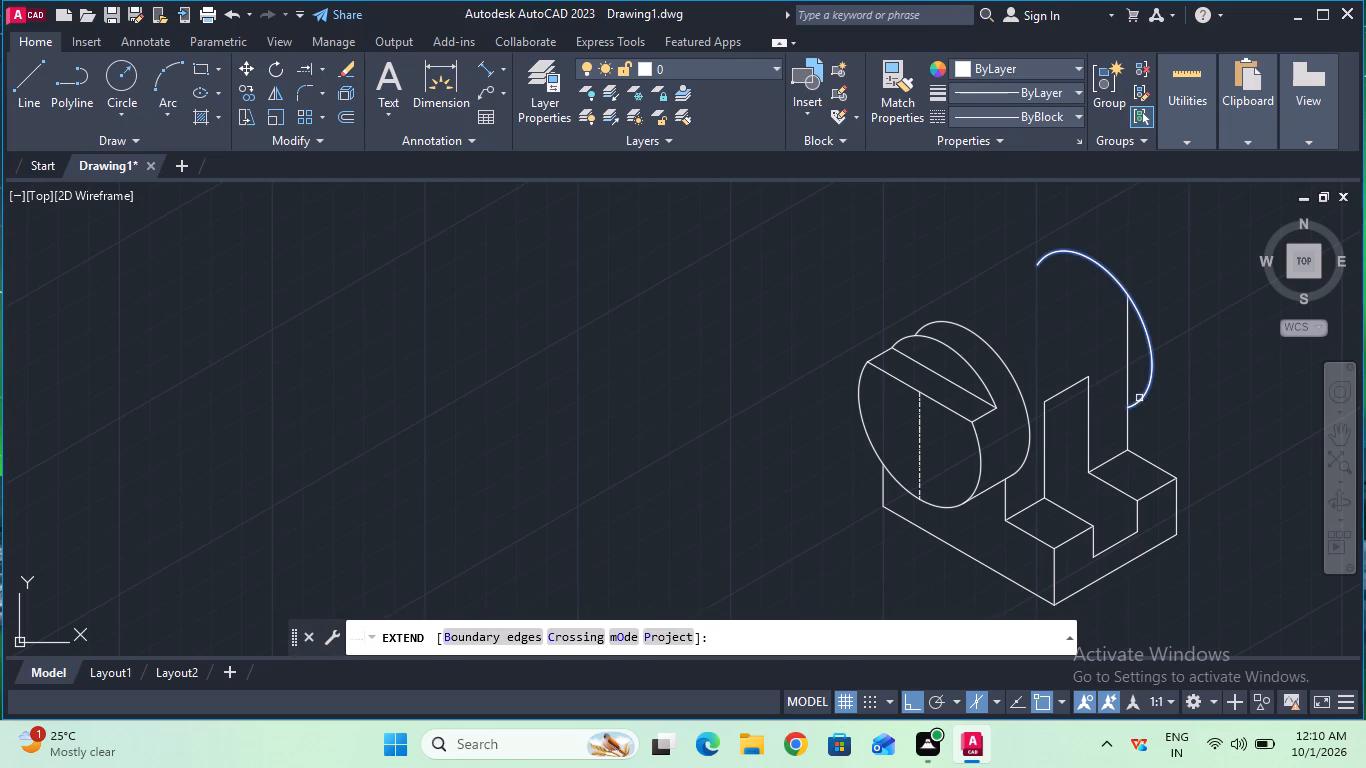
left_click(1140, 398)
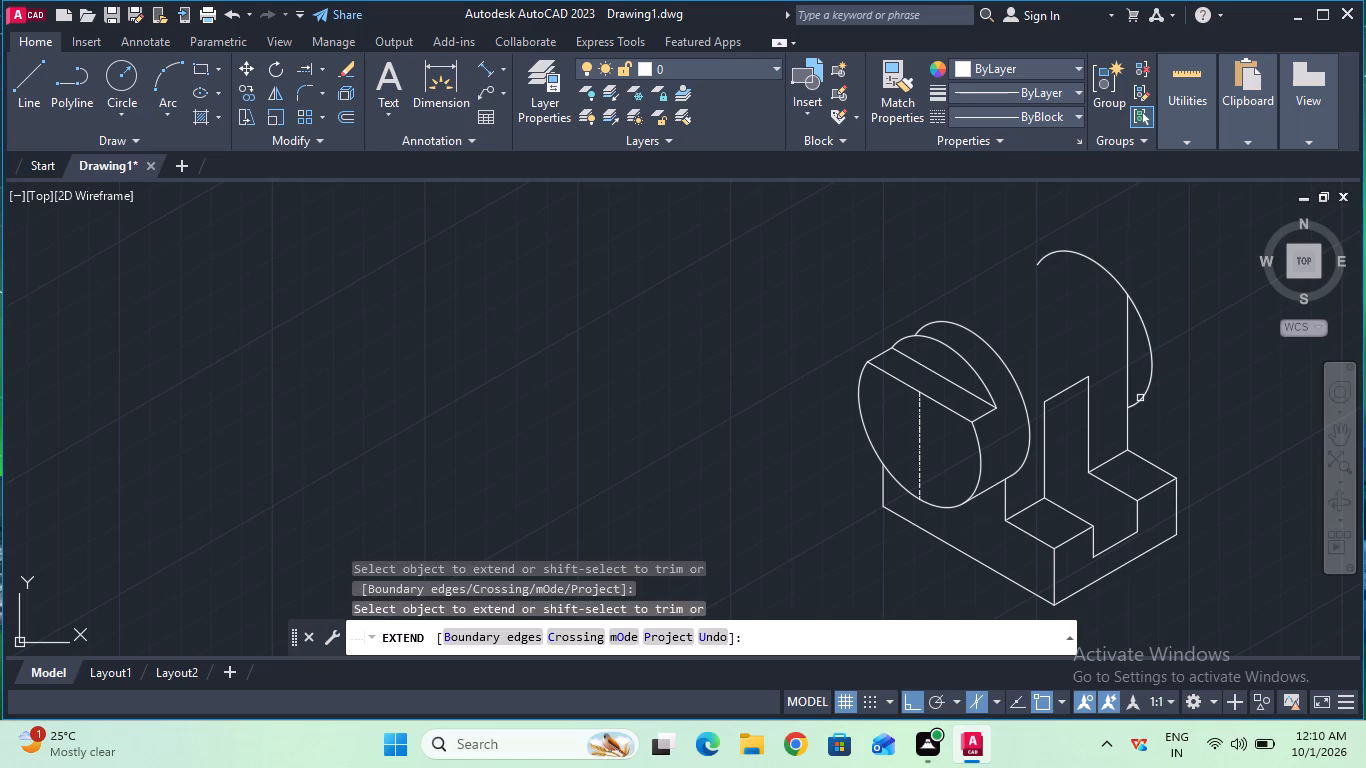
key("Escape")
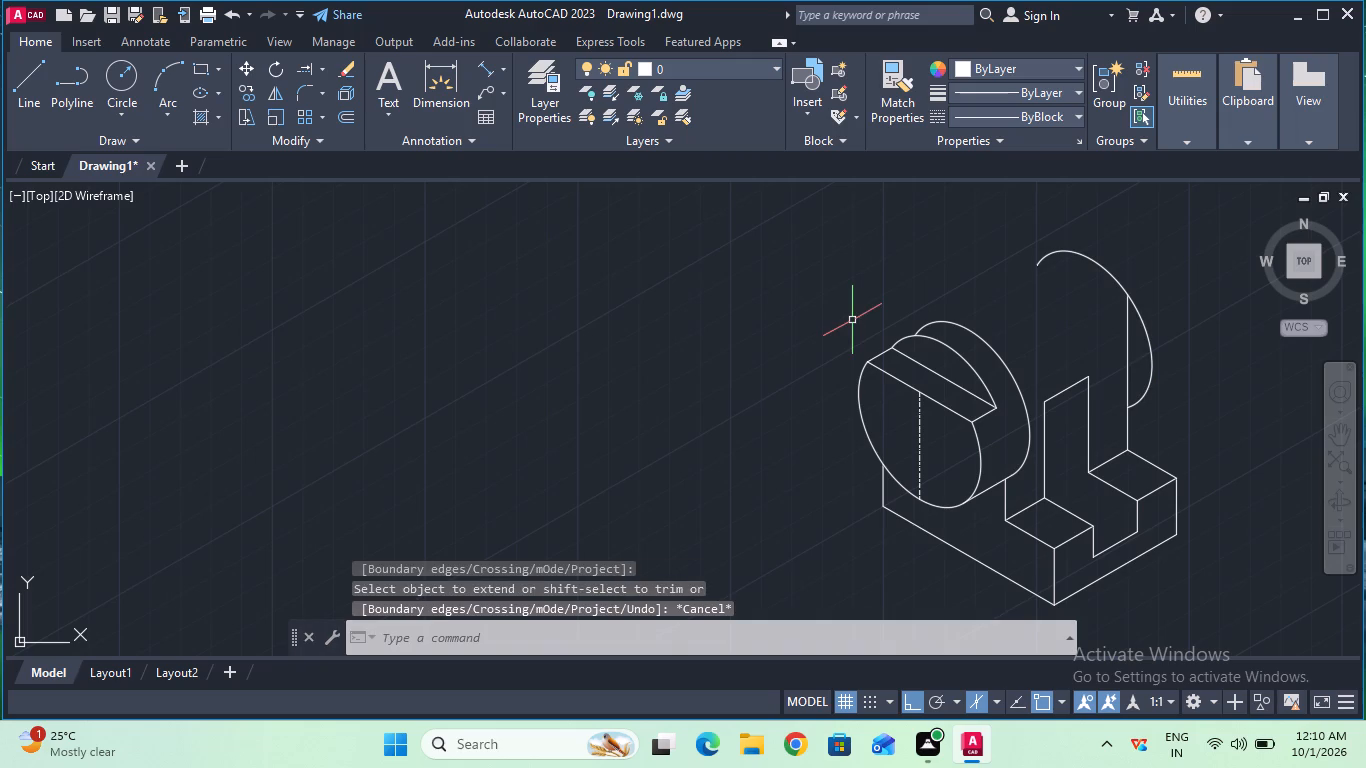
Draw a 50 mm line from the vertical line's top end down along the 210° direction to the rounded upright's rear arc.
left_click(40, 95)
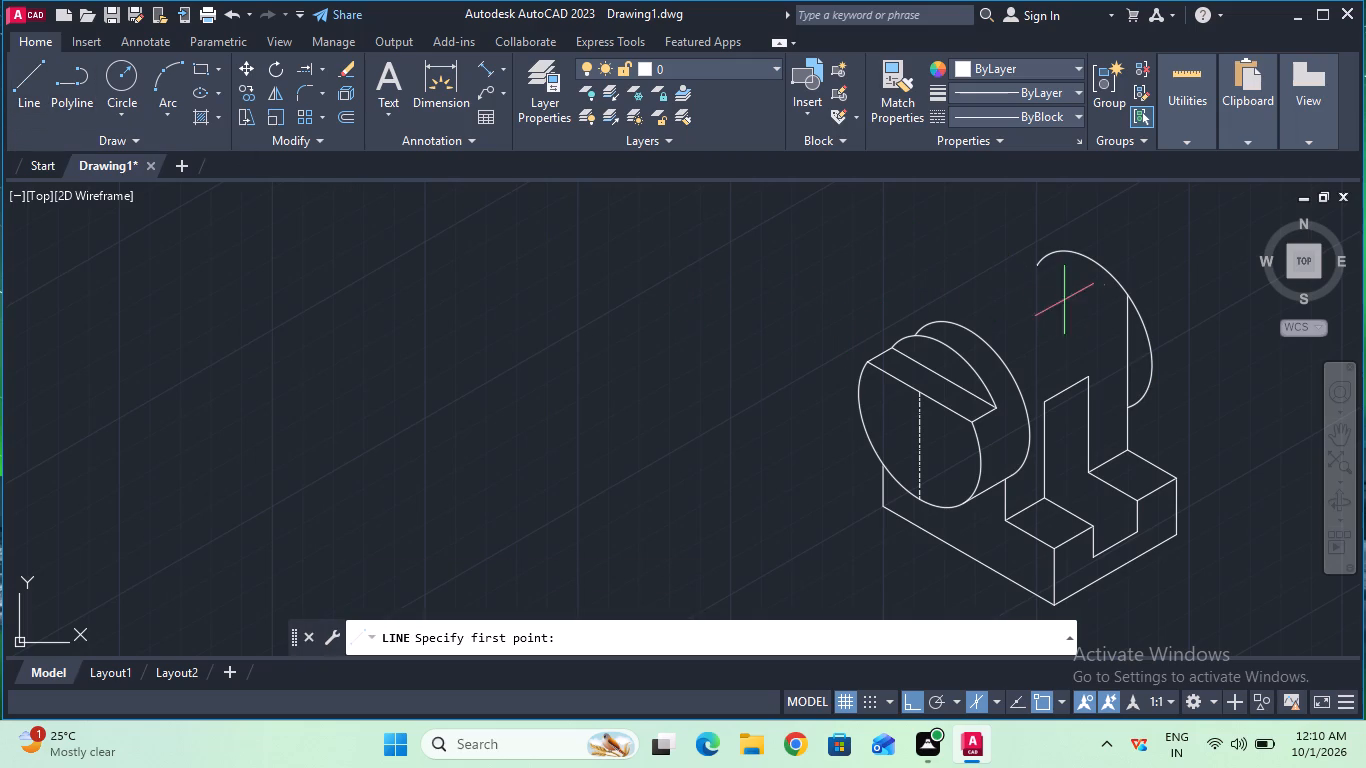
left_click(1122, 296)
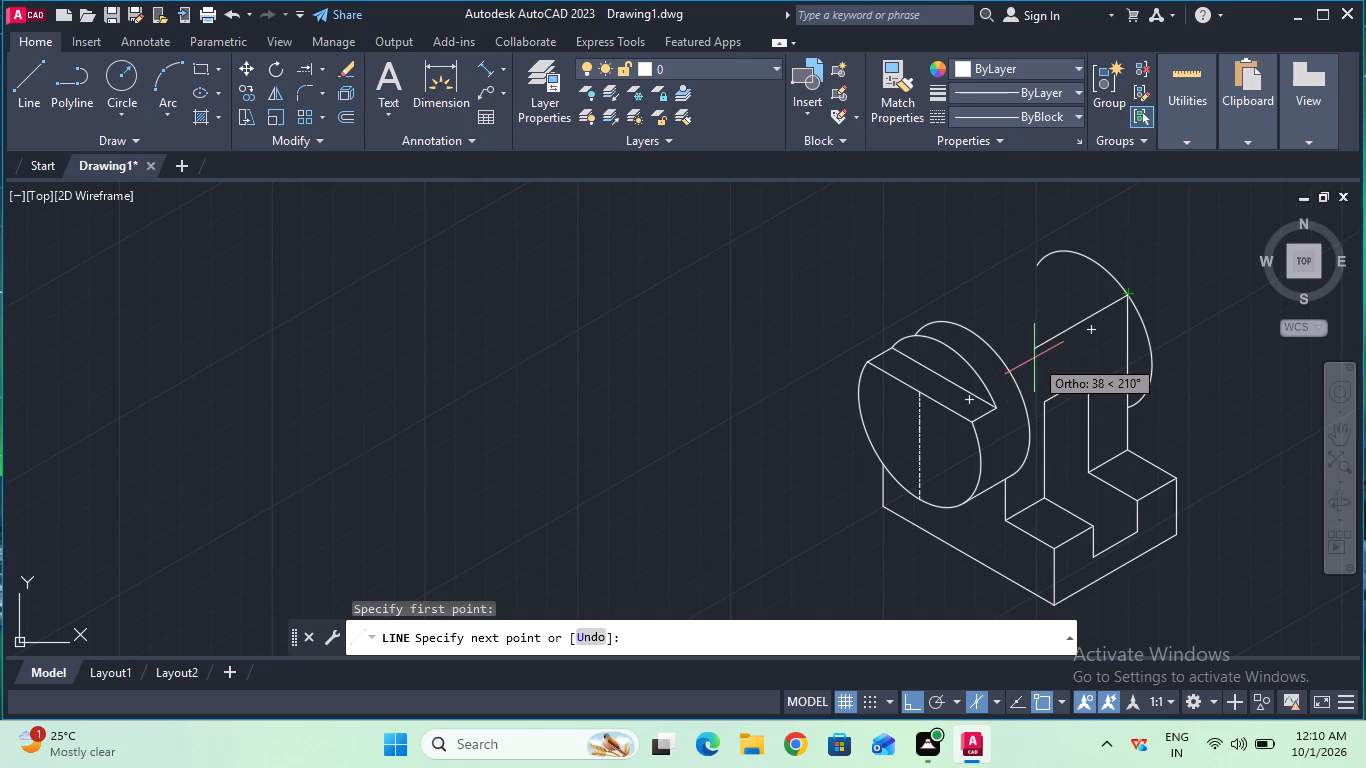
type("50")
key("Return")
key("Escape")
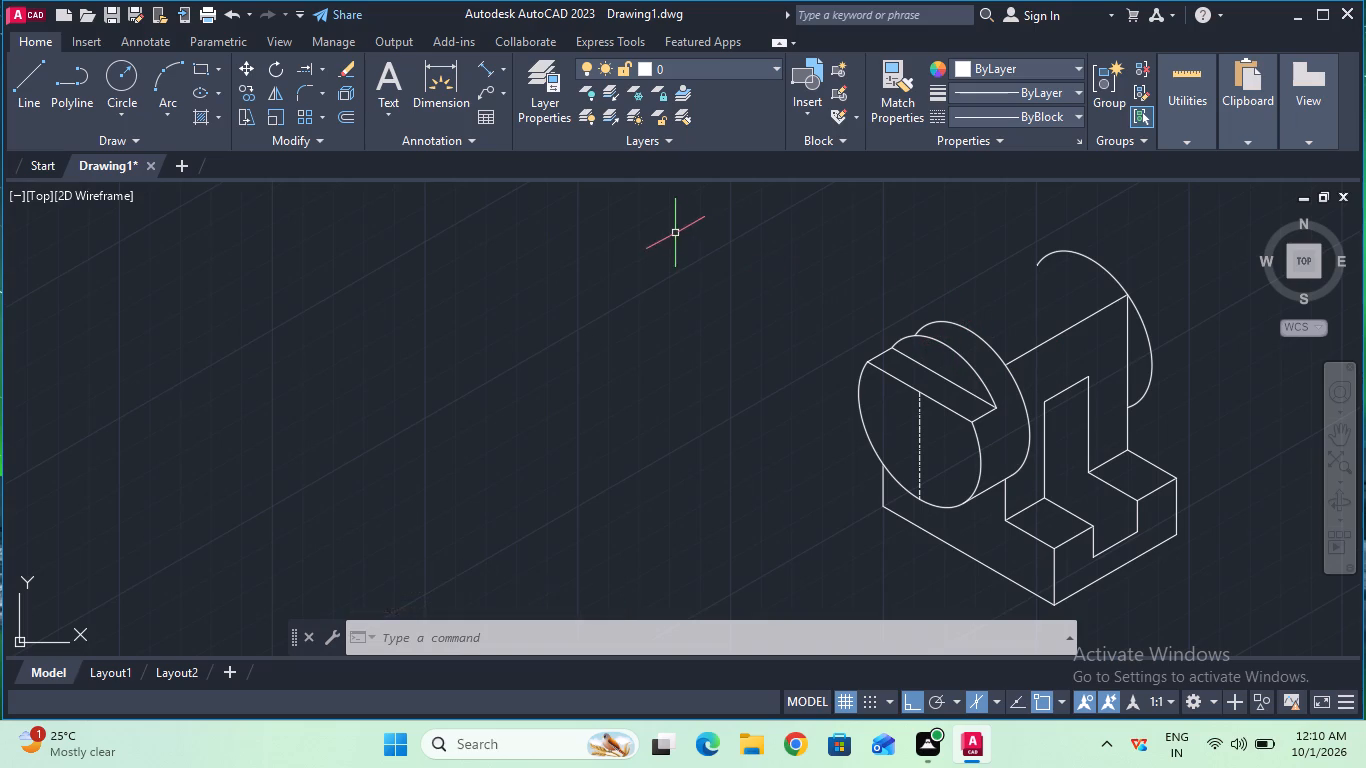
Draw the long top edge along the 30° axis from the upright step's upper corner to the upper part of the copied arc.
left_click(37, 72)
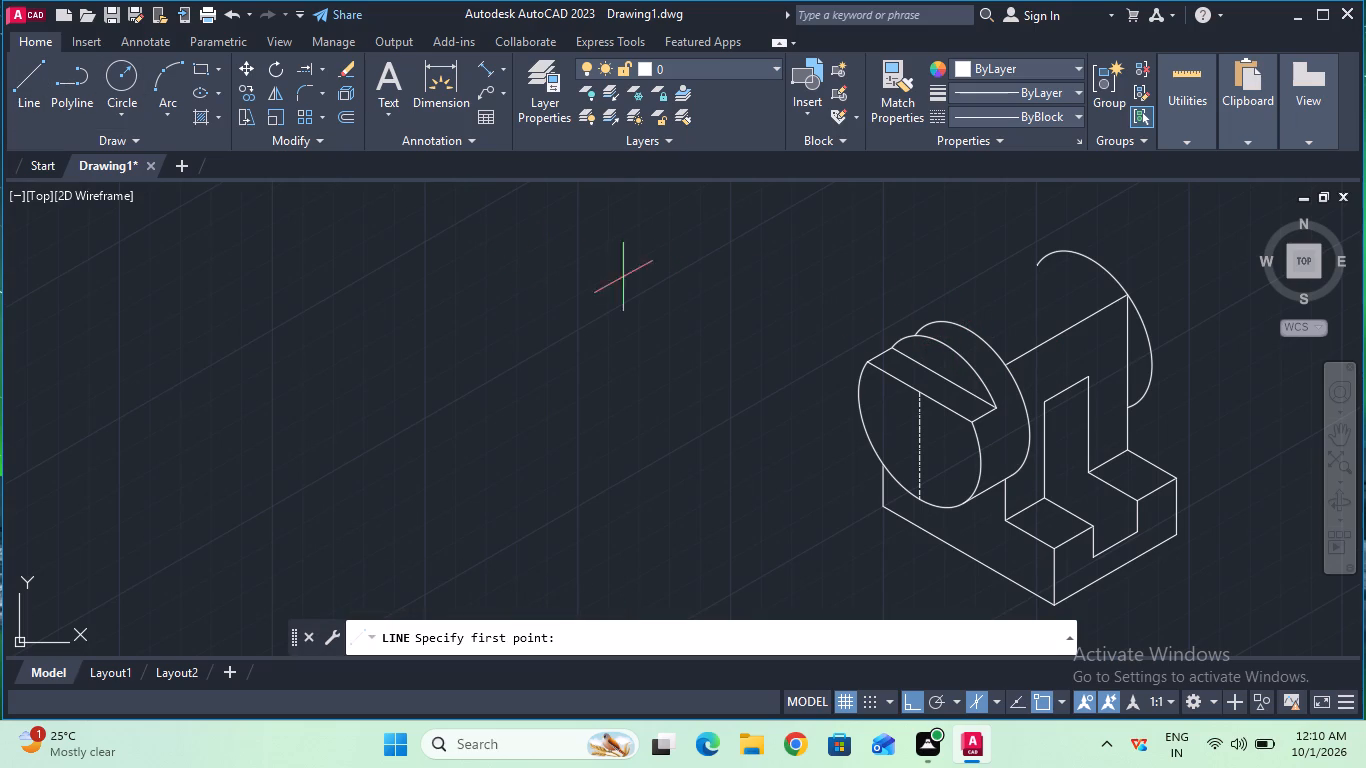
left_click(900, 338)
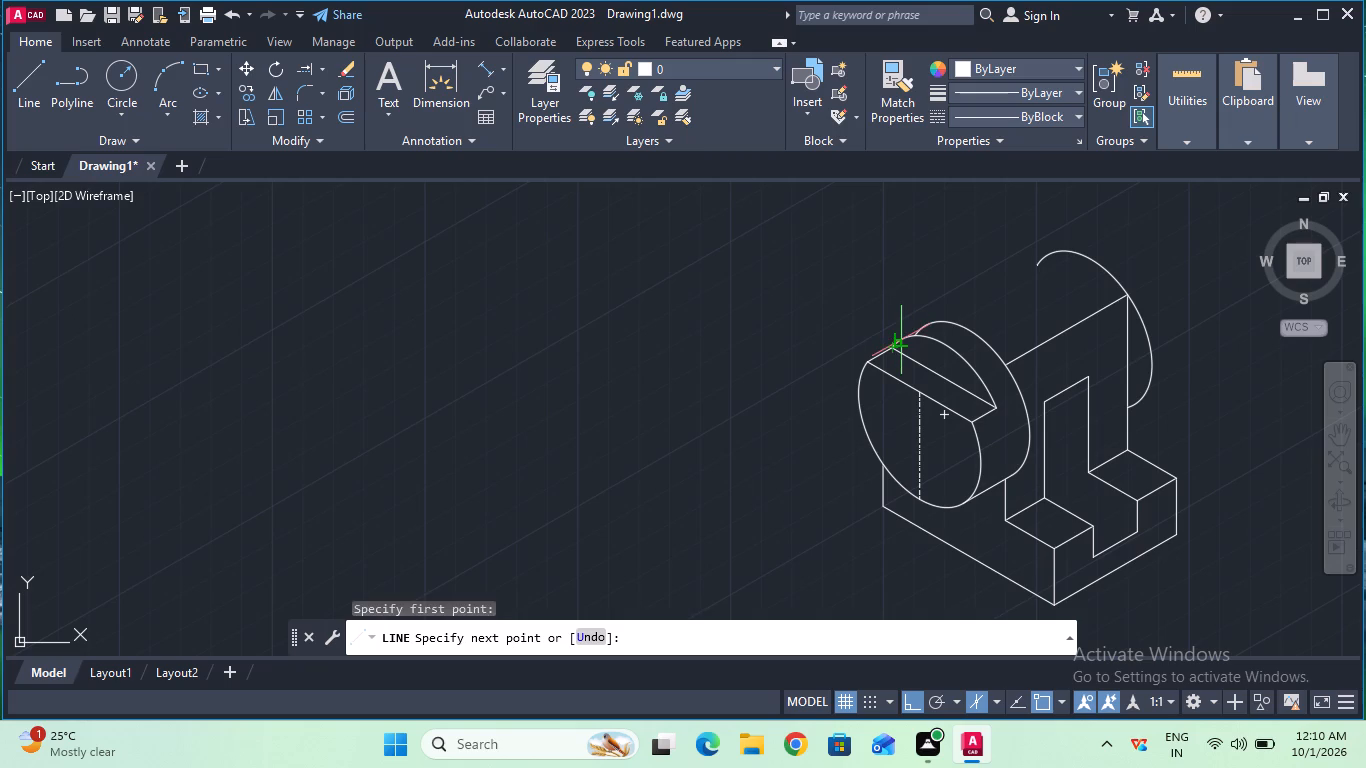
left_click(1050, 261)
key("Escape")
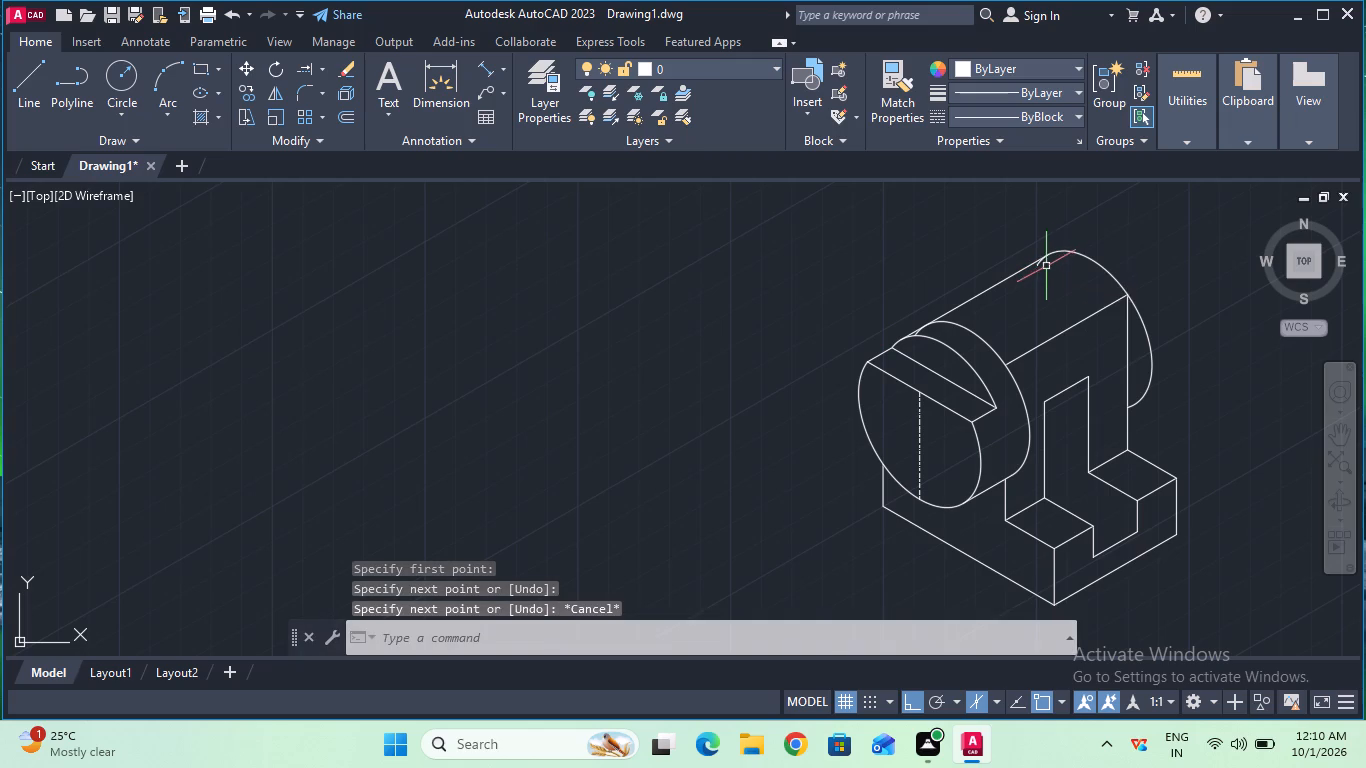
Trim the copied arc's stub below the long top edge and the hidden upper part of the upright's rear arc.
scroll(1045, 268, "up", 2, "ctrl")
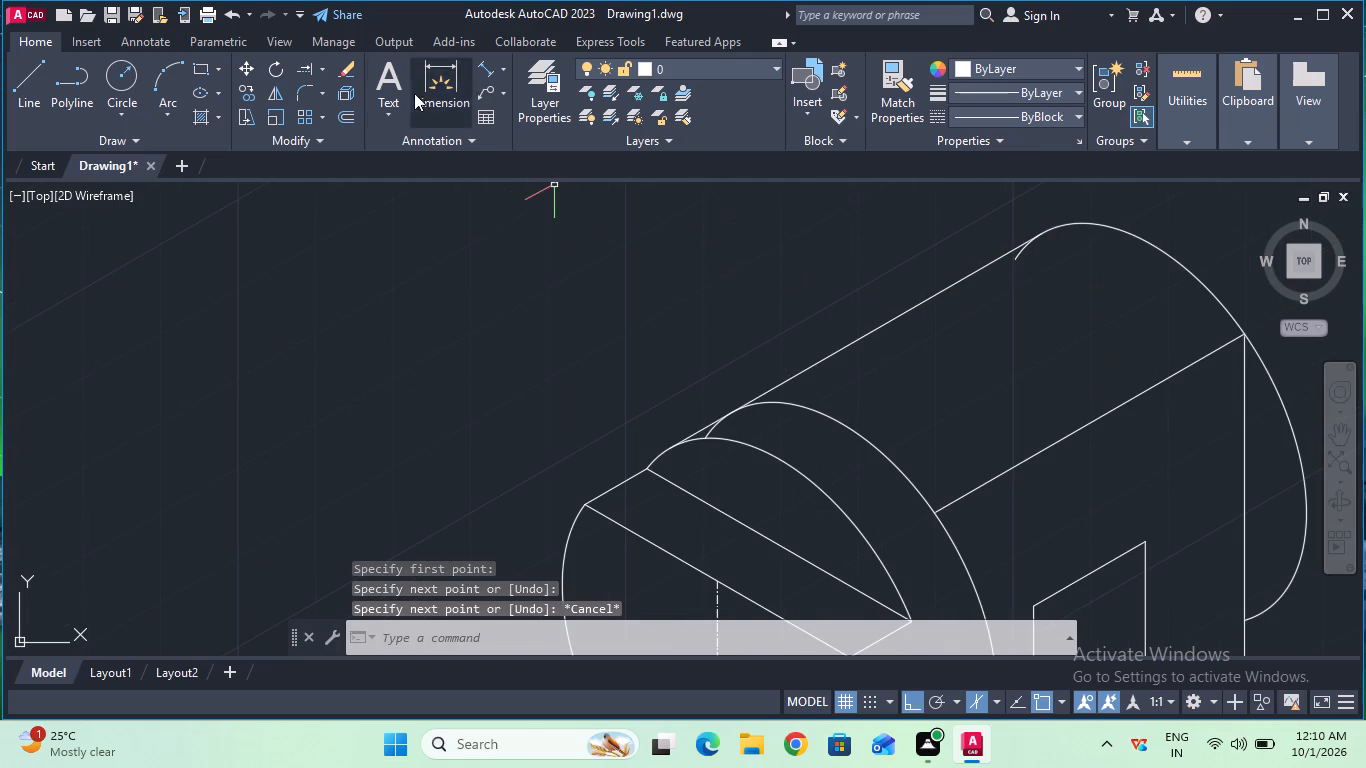
left_click(319, 67)
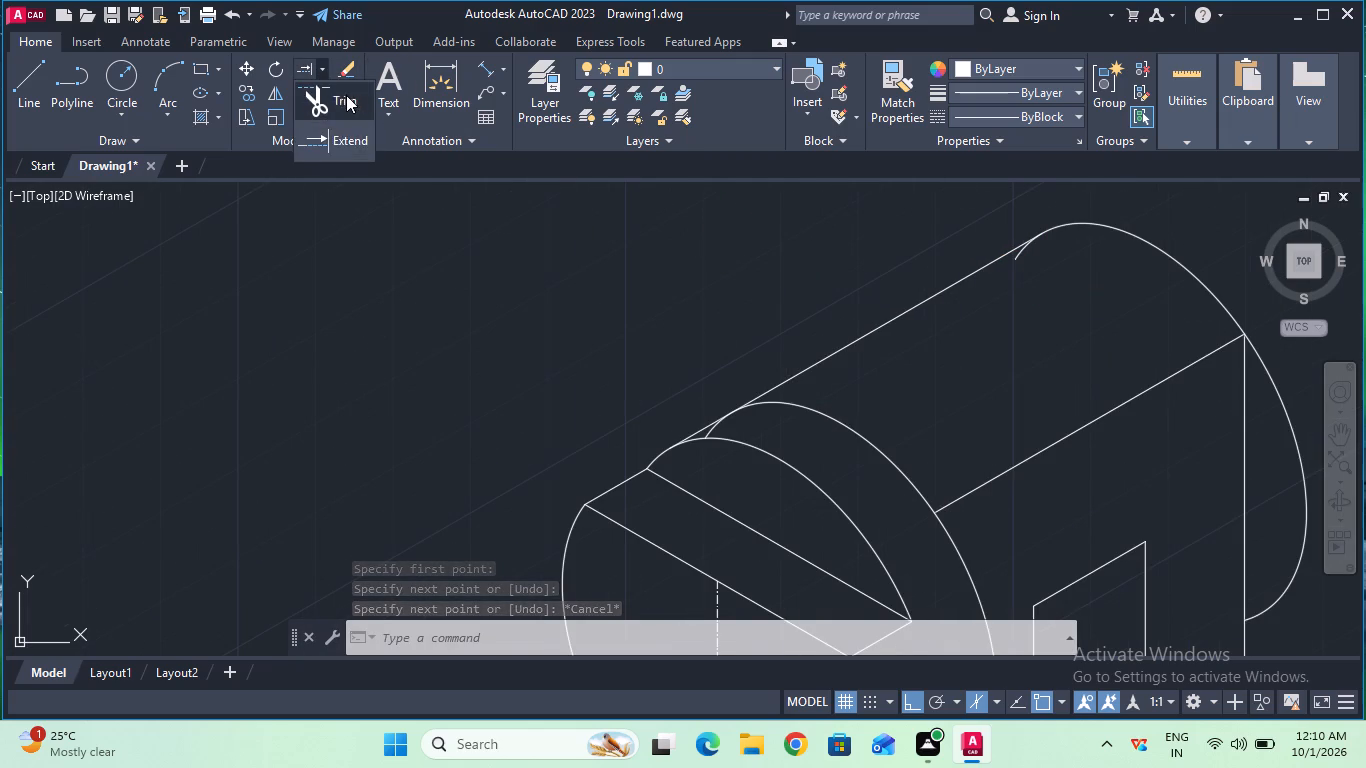
left_click(347, 95)
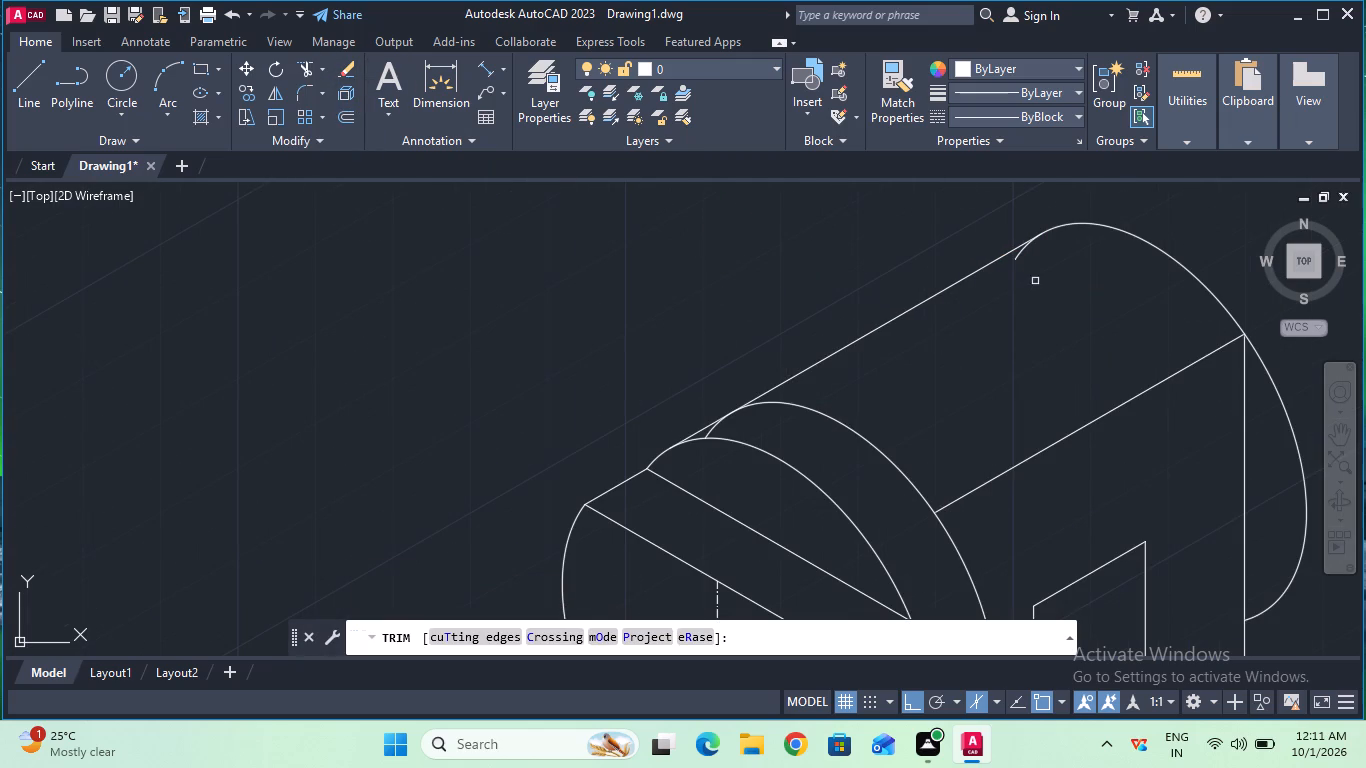
left_click(1019, 257)
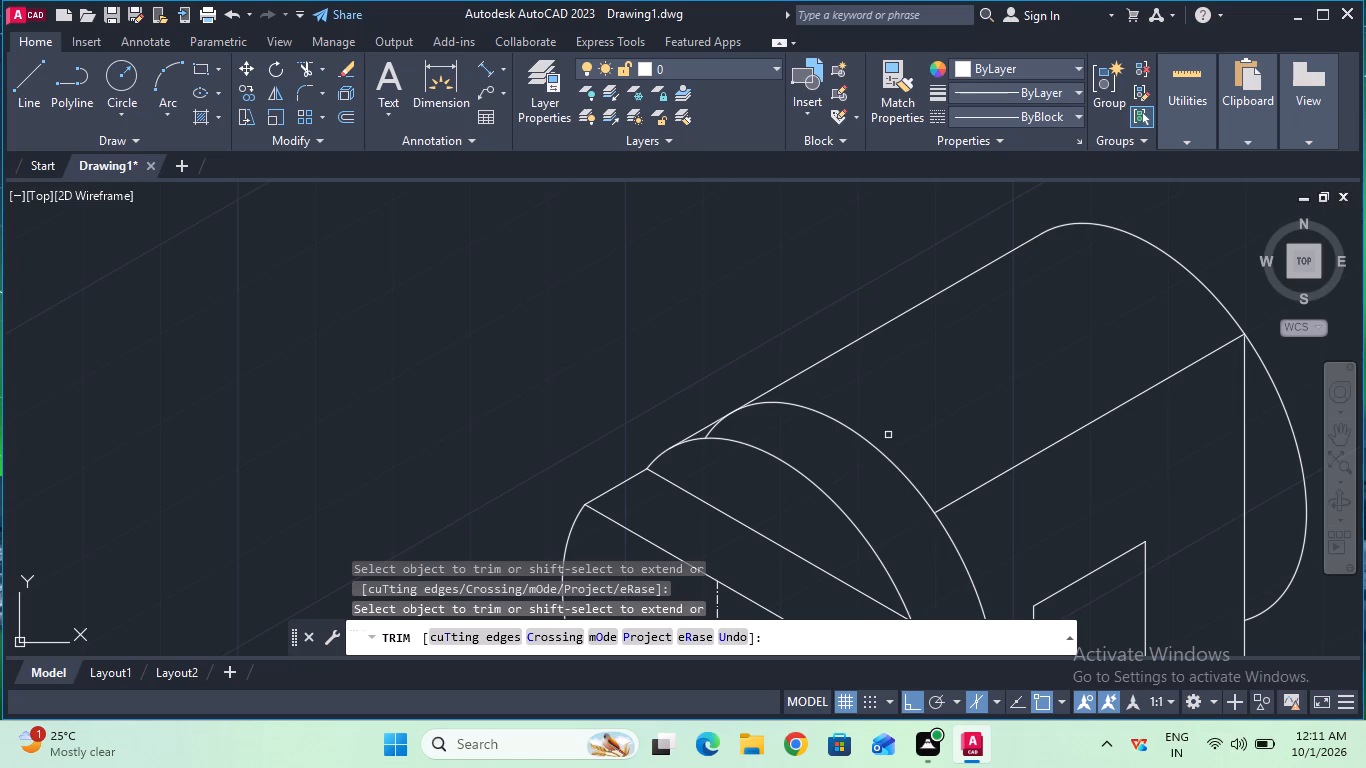
left_click(875, 447)
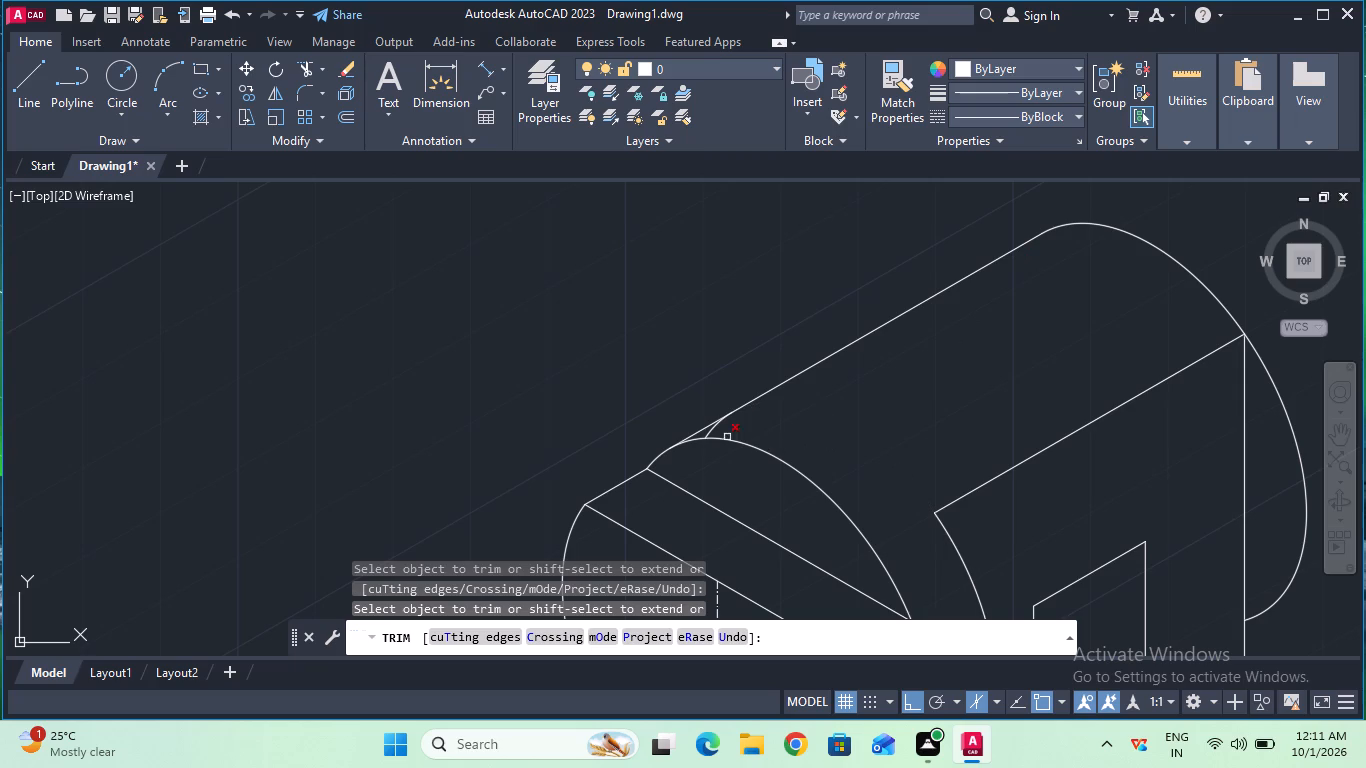
left_click(713, 432)
scroll(776, 421, "down", 1, "ctrl")
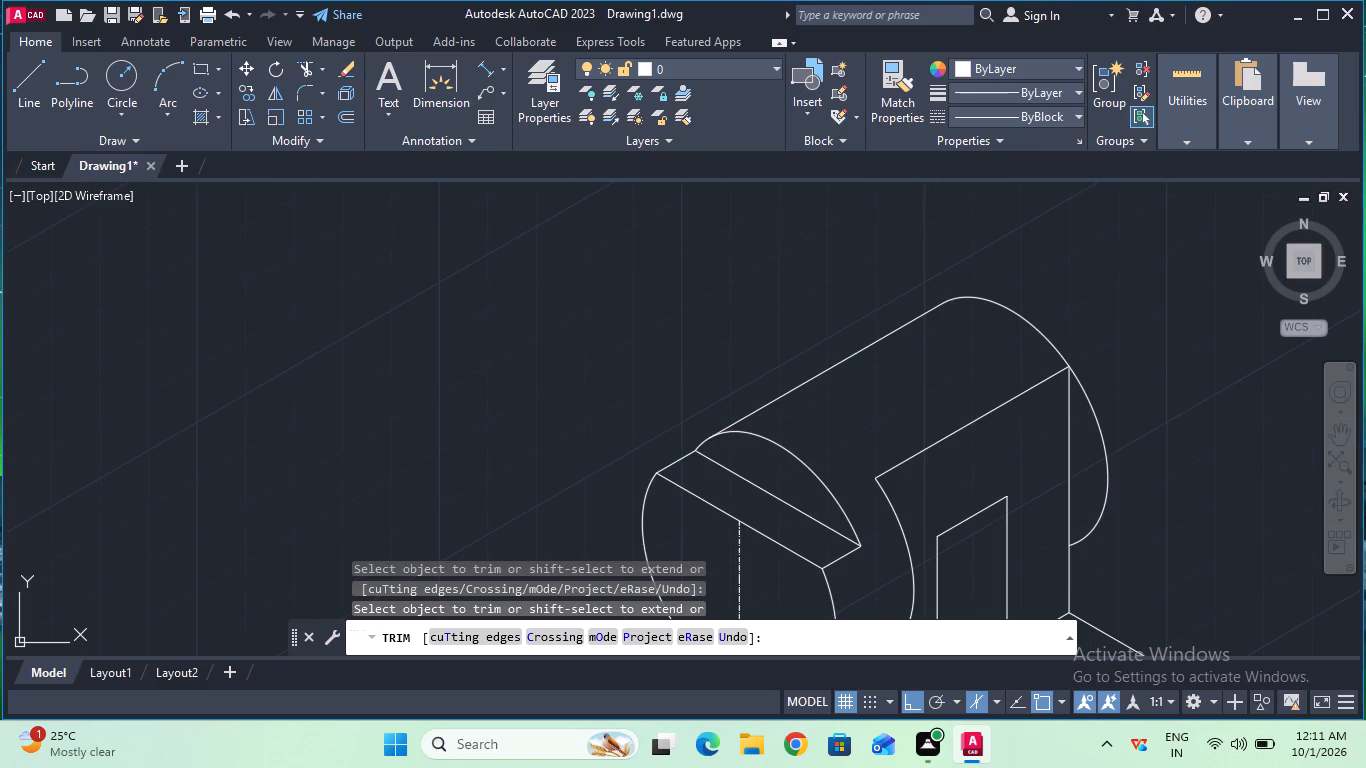
key("Escape")
Copy the far end arc 10 mm outward along the 30° axis, based at its intersection with the vertical line.
scroll(776, 421, "down", 1, "ctrl")
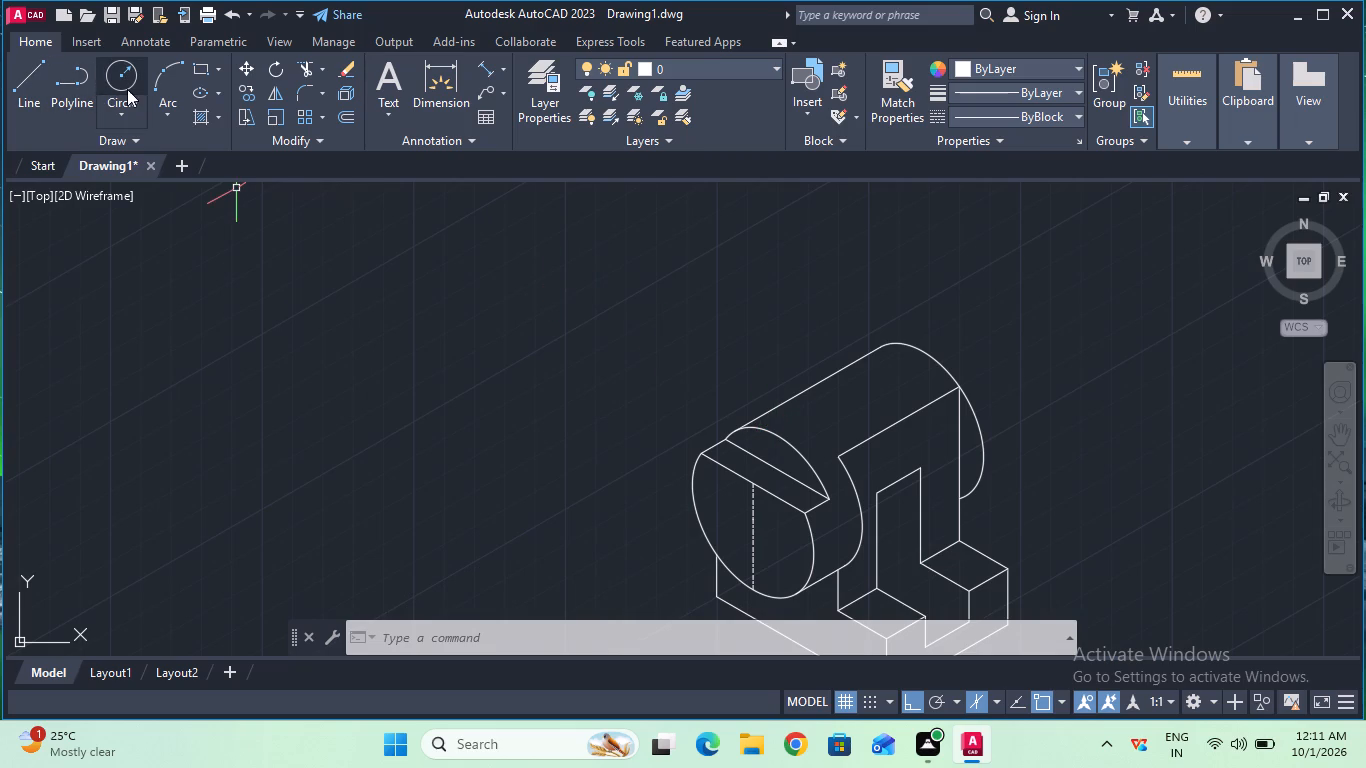
left_click(246, 89)
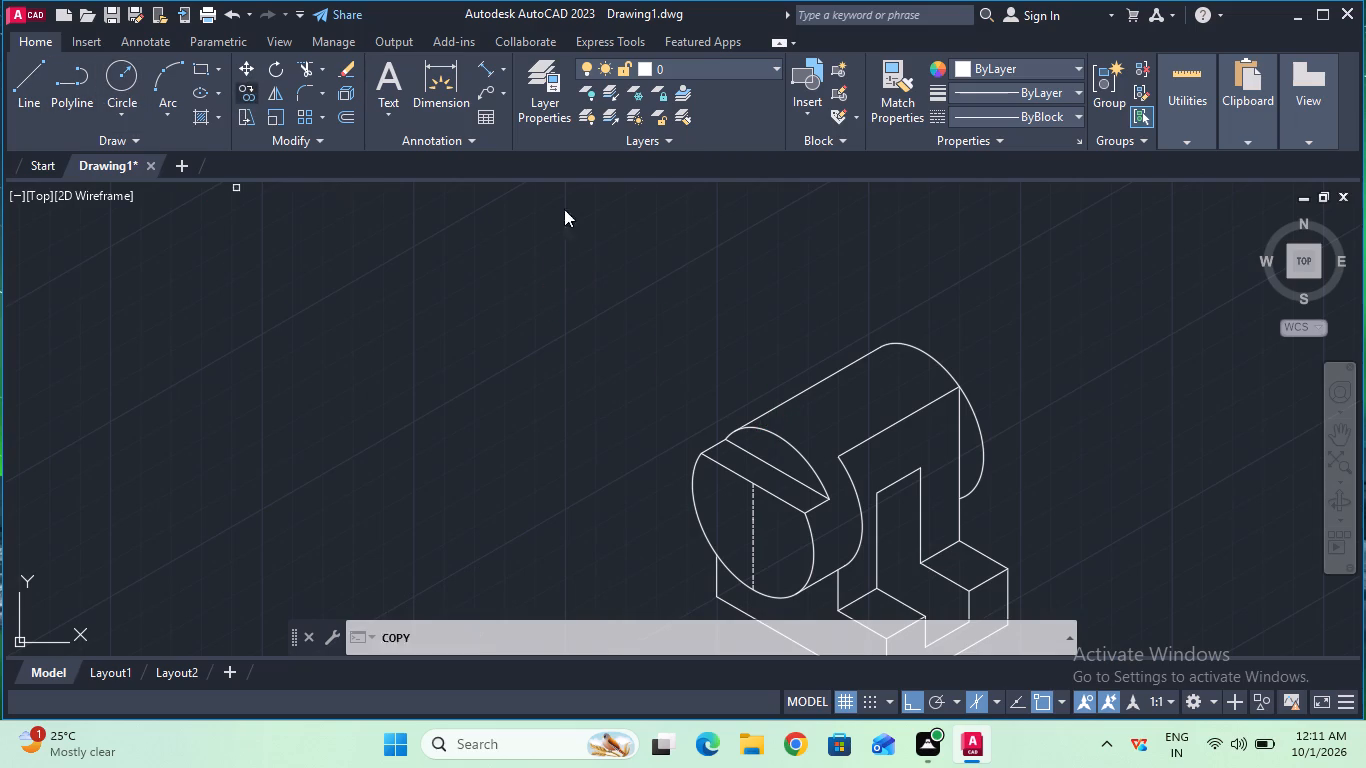
left_click(920, 347)
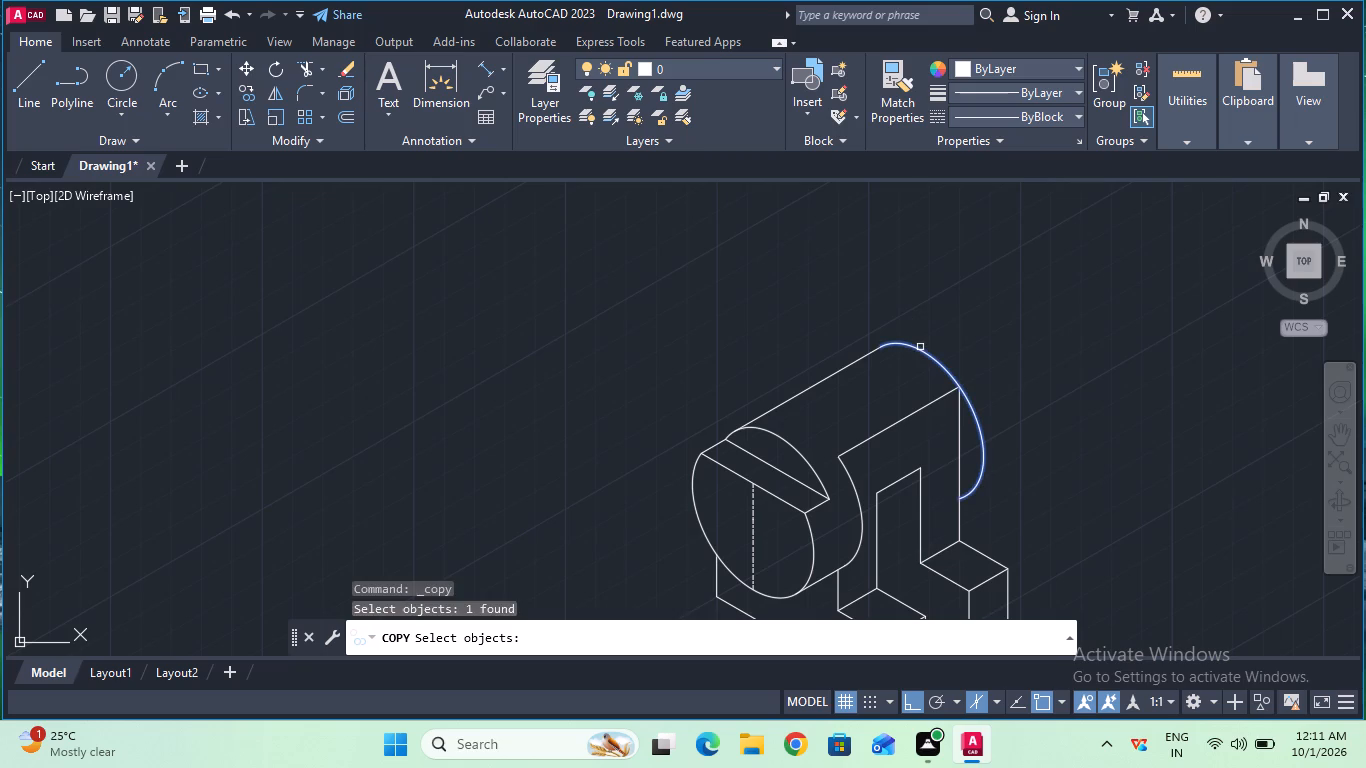
key("Return")
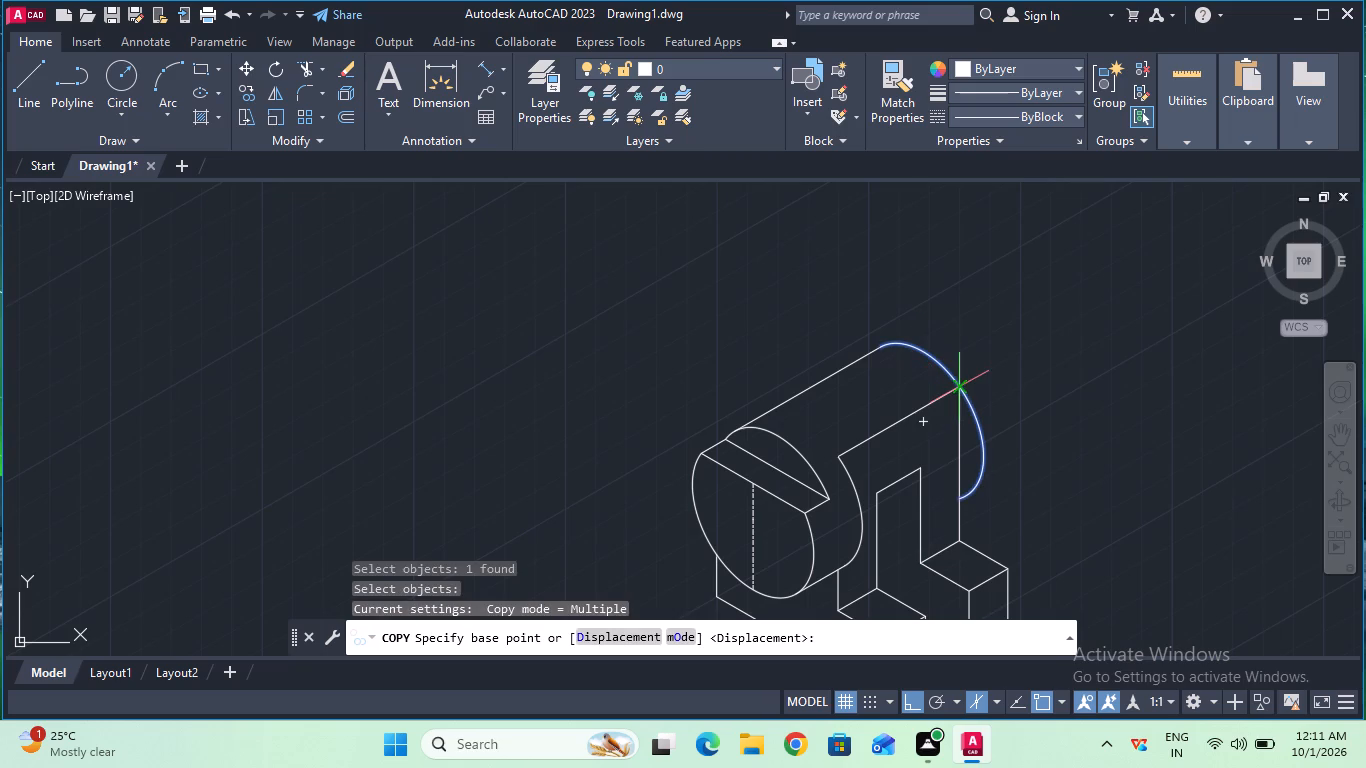
left_click(960, 388)
key("1")
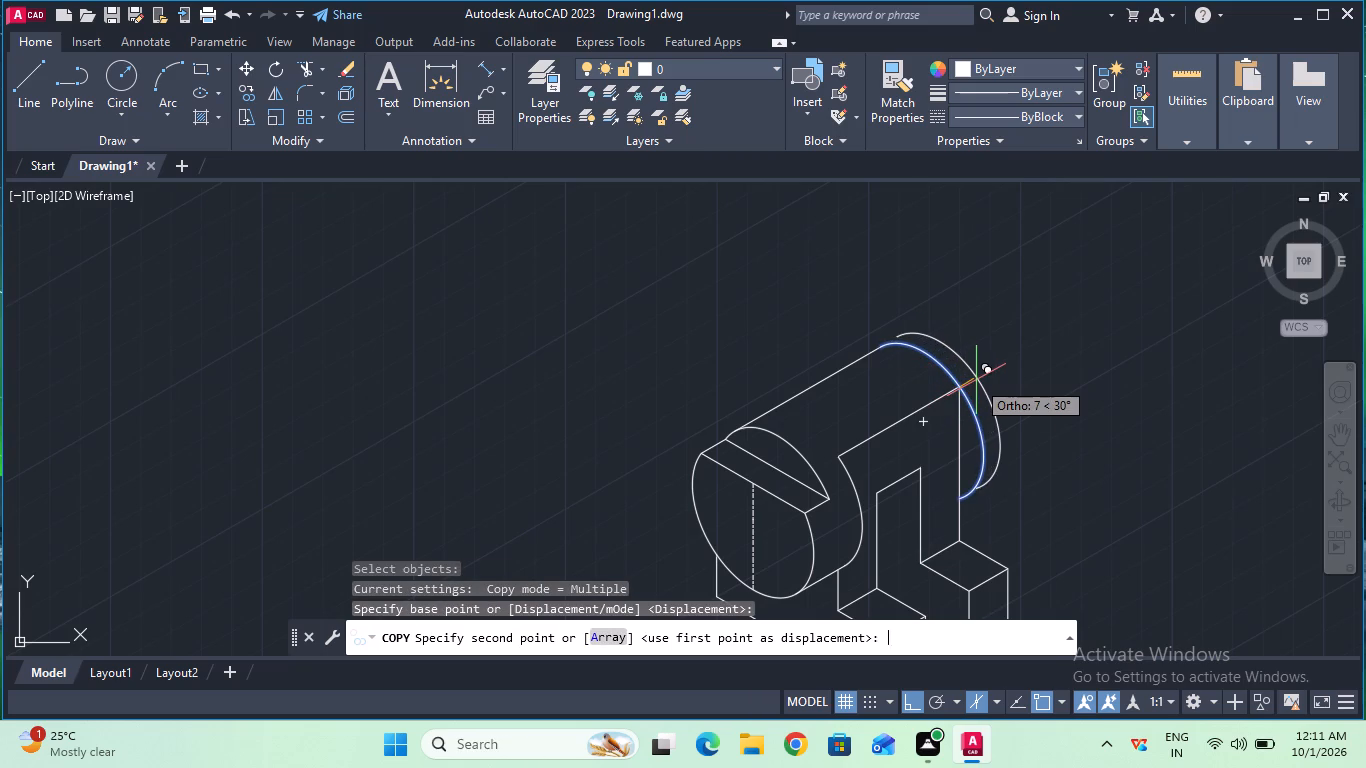
key("0")
key("Return")
key("Escape")
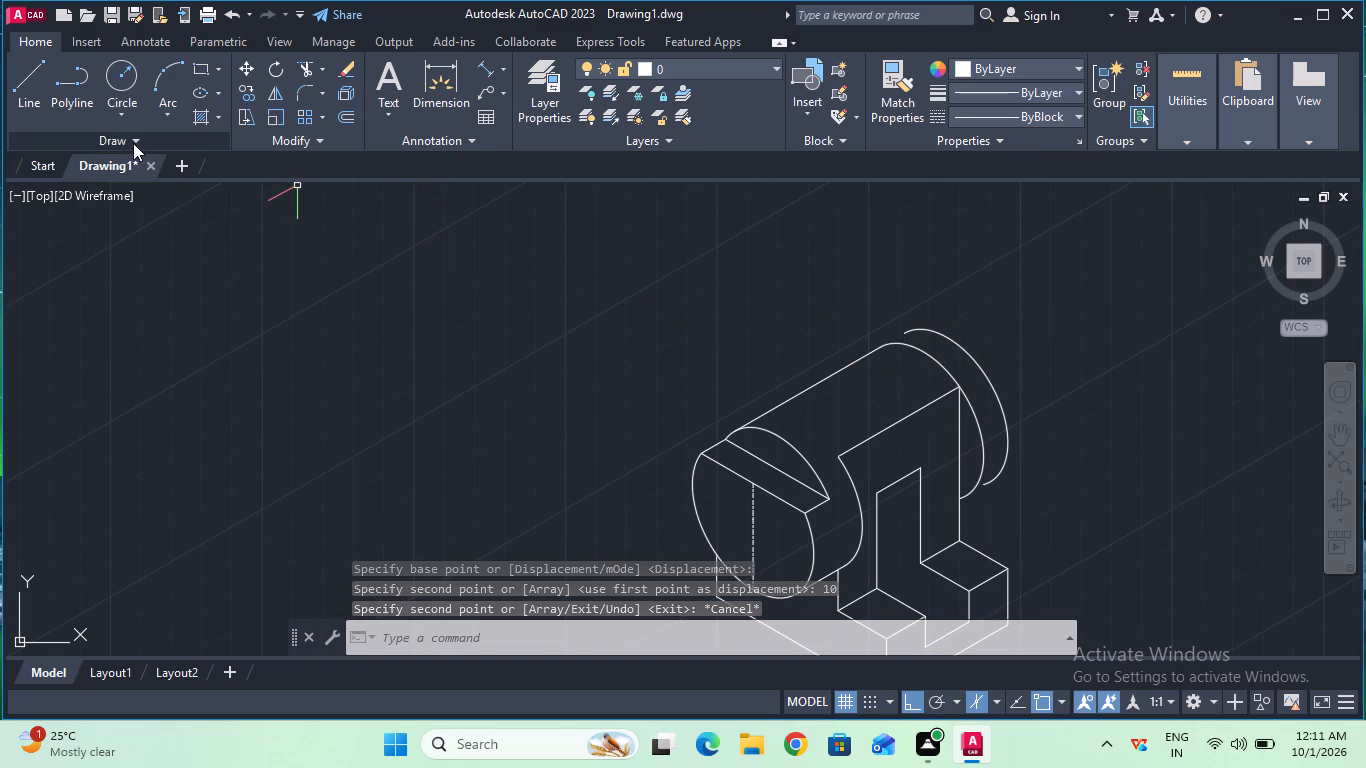
Draw a short line along the 30° axis joining the tops of the two far end arcs, continuing the long top edge.
left_click(33, 86)
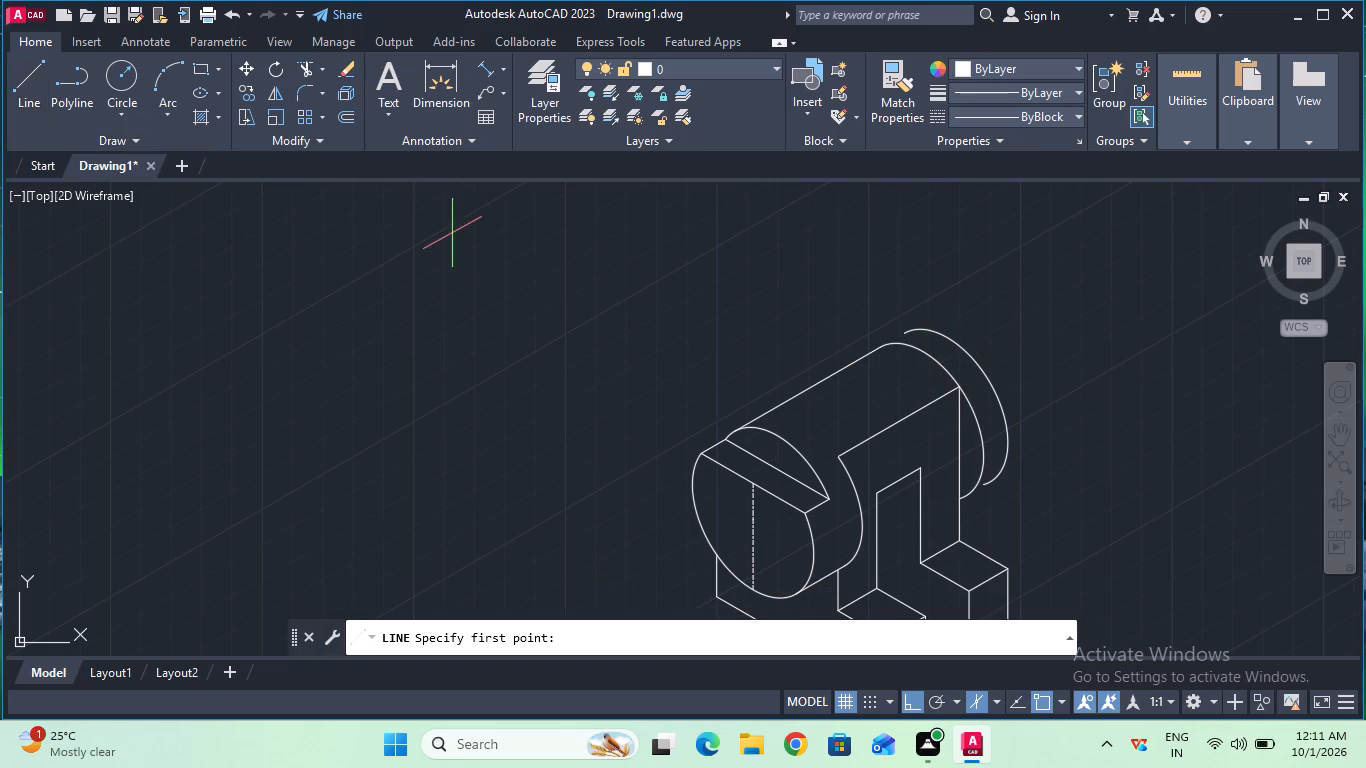
left_click(878, 345)
left_click(907, 334)
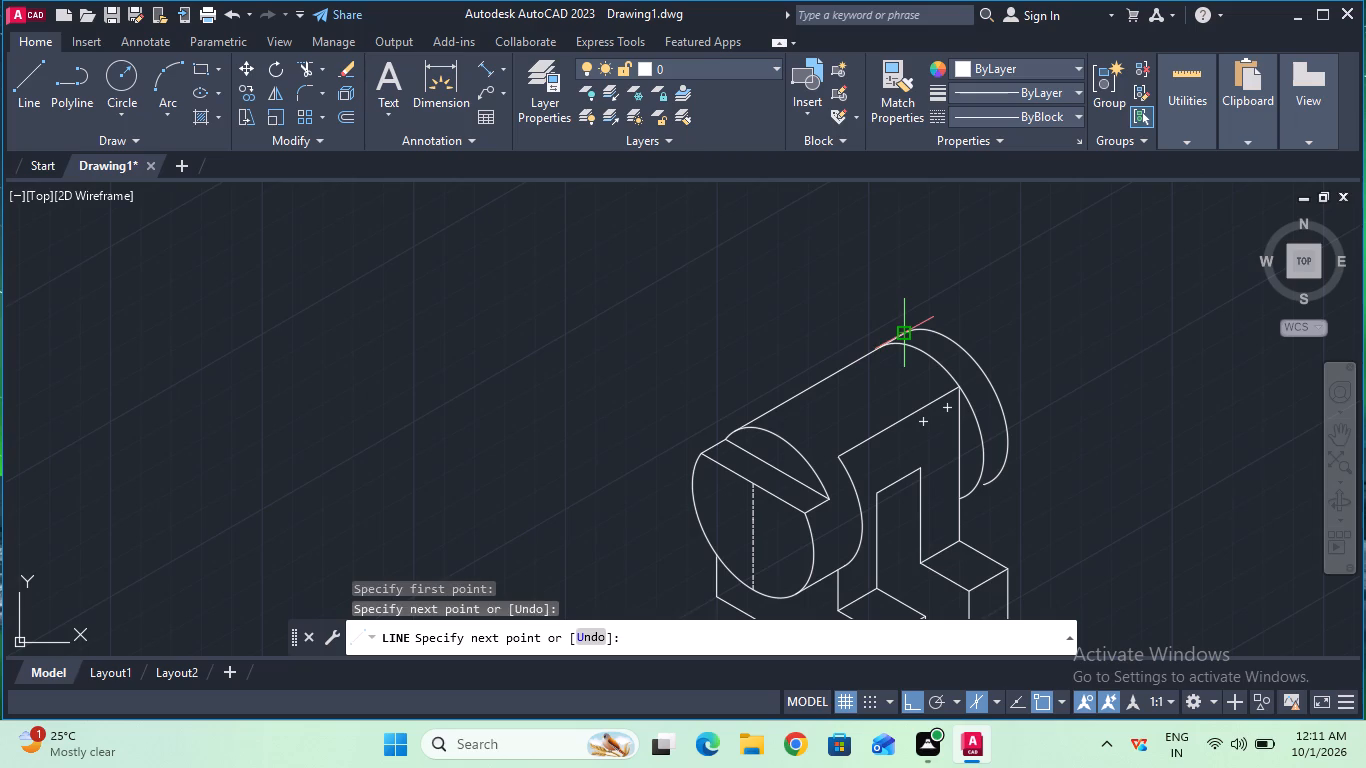
key("Escape")
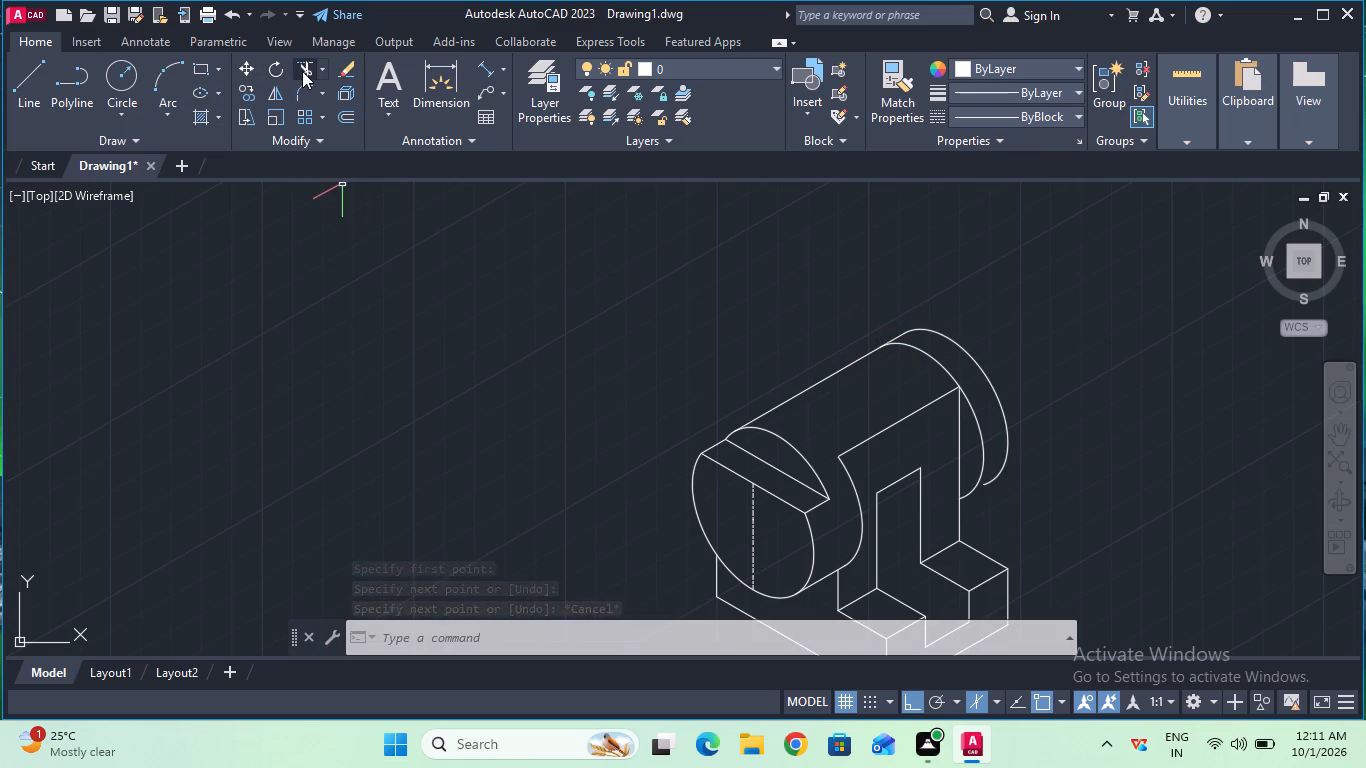
Trim the upper part of the inner far arc between the long top edge and the upright's top corner.
double_click(303, 71)
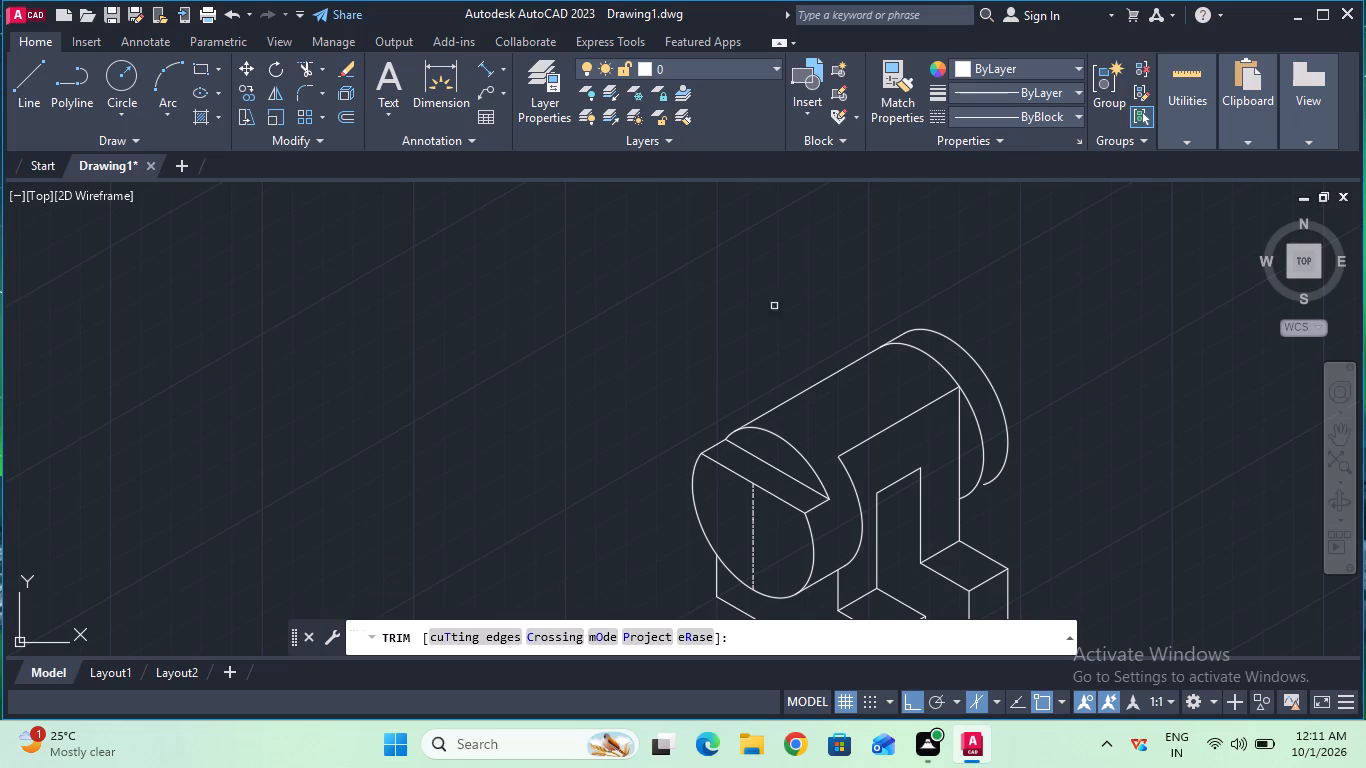
left_click(920, 352)
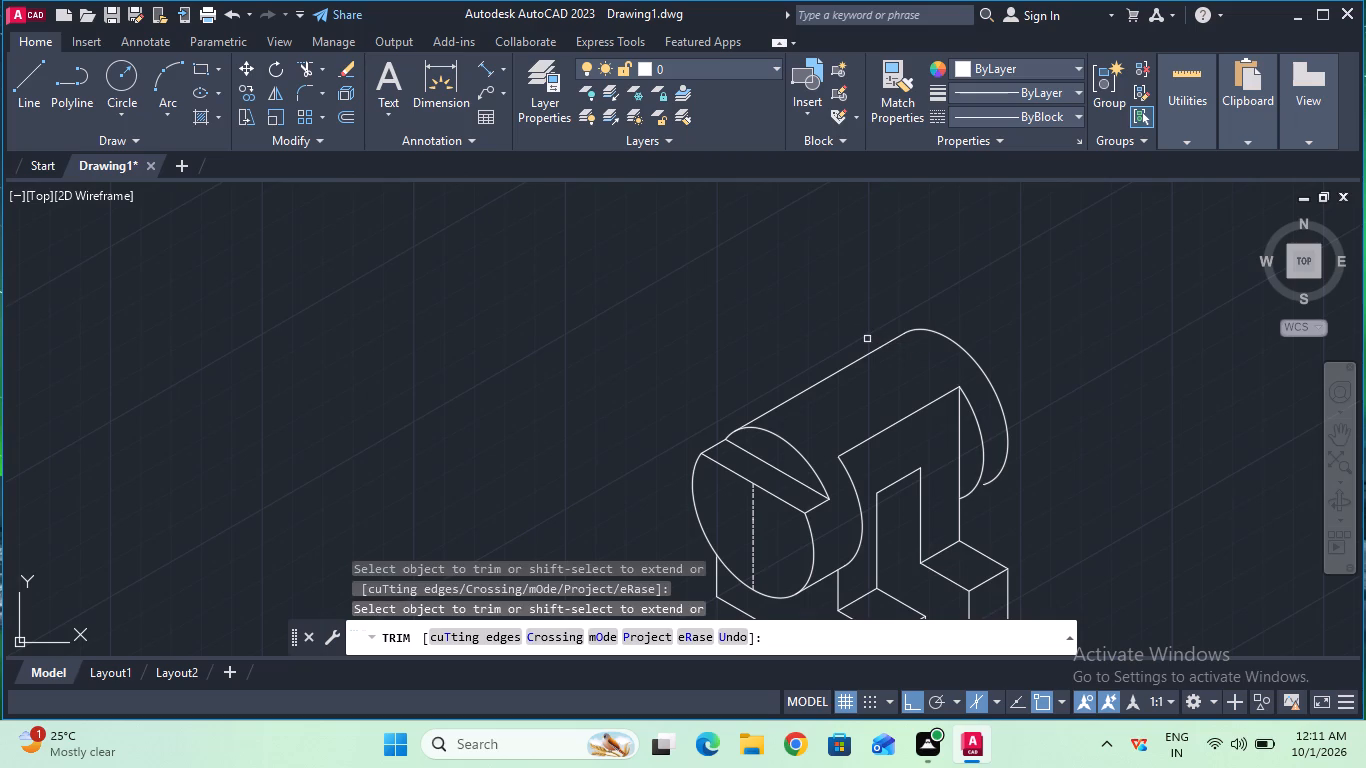
key("Escape")
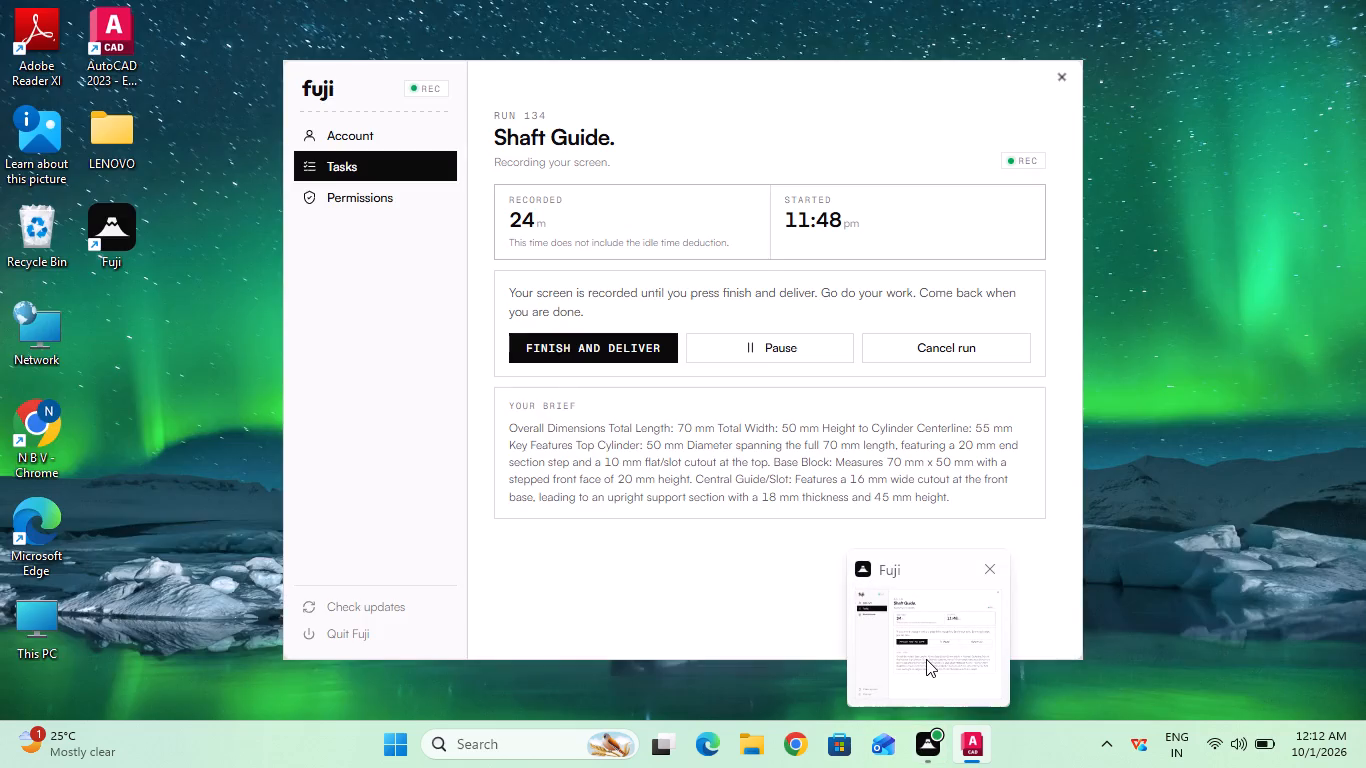
Check the spacing between the two far end arcs with trial aligned dimensions, including one from the upright's top corner.
scroll(957, 571, "down", 1, "ctrl")
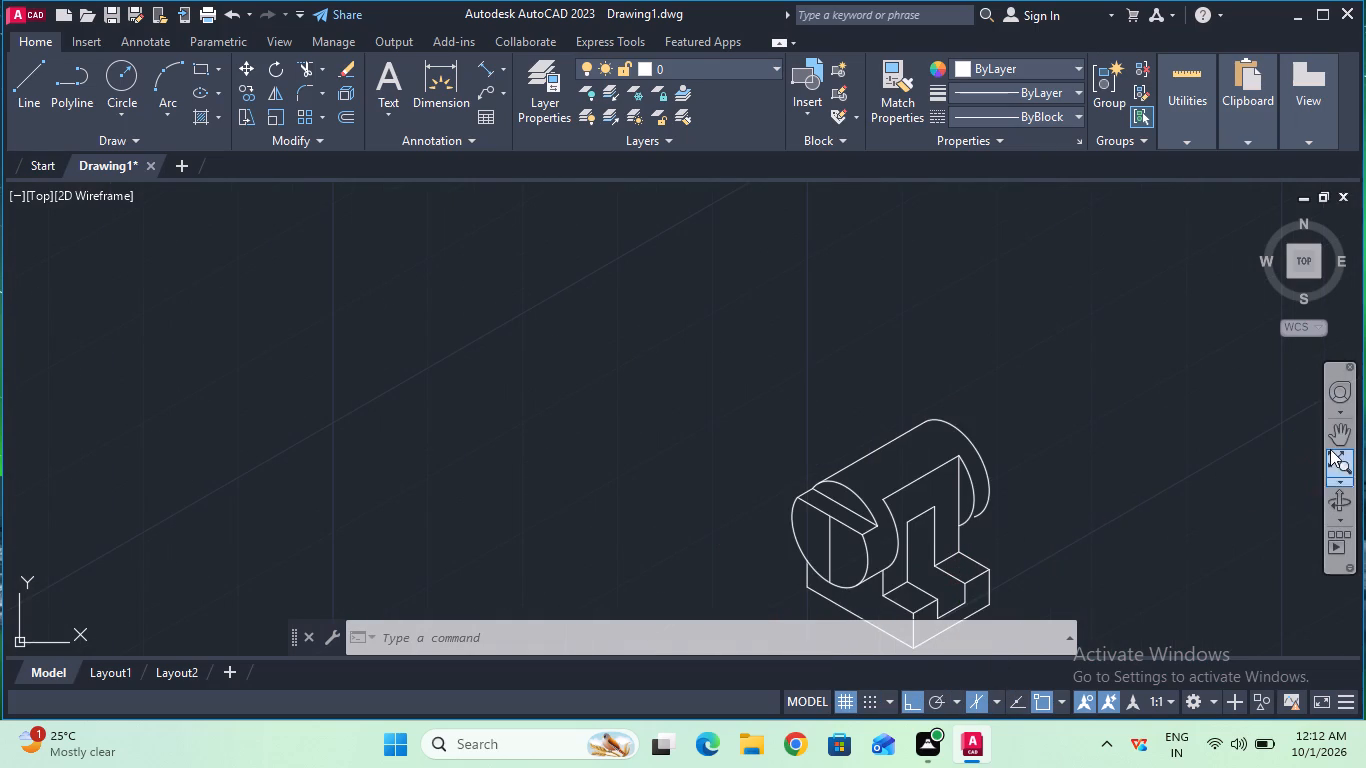
left_click(1331, 447)
left_click_drag(1070, 566, 1042, 467)
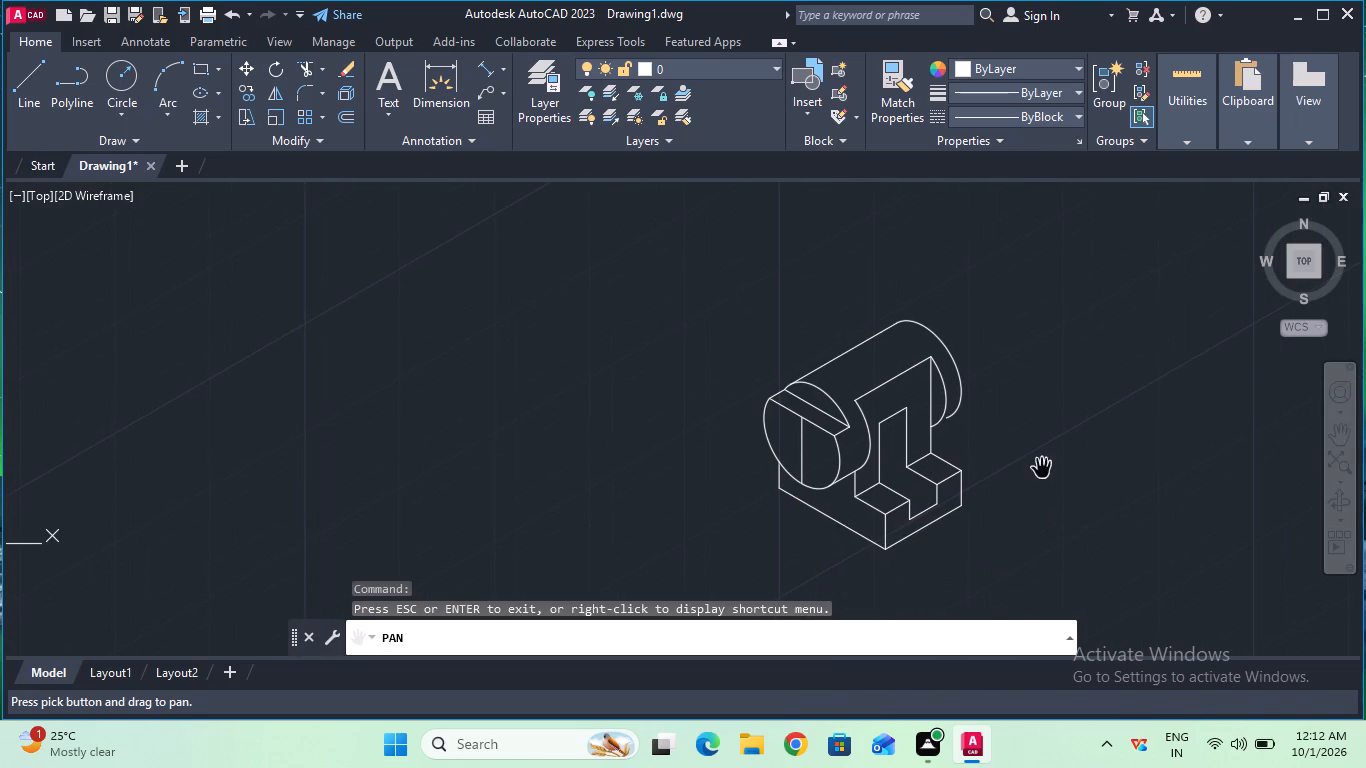
key("Escape")
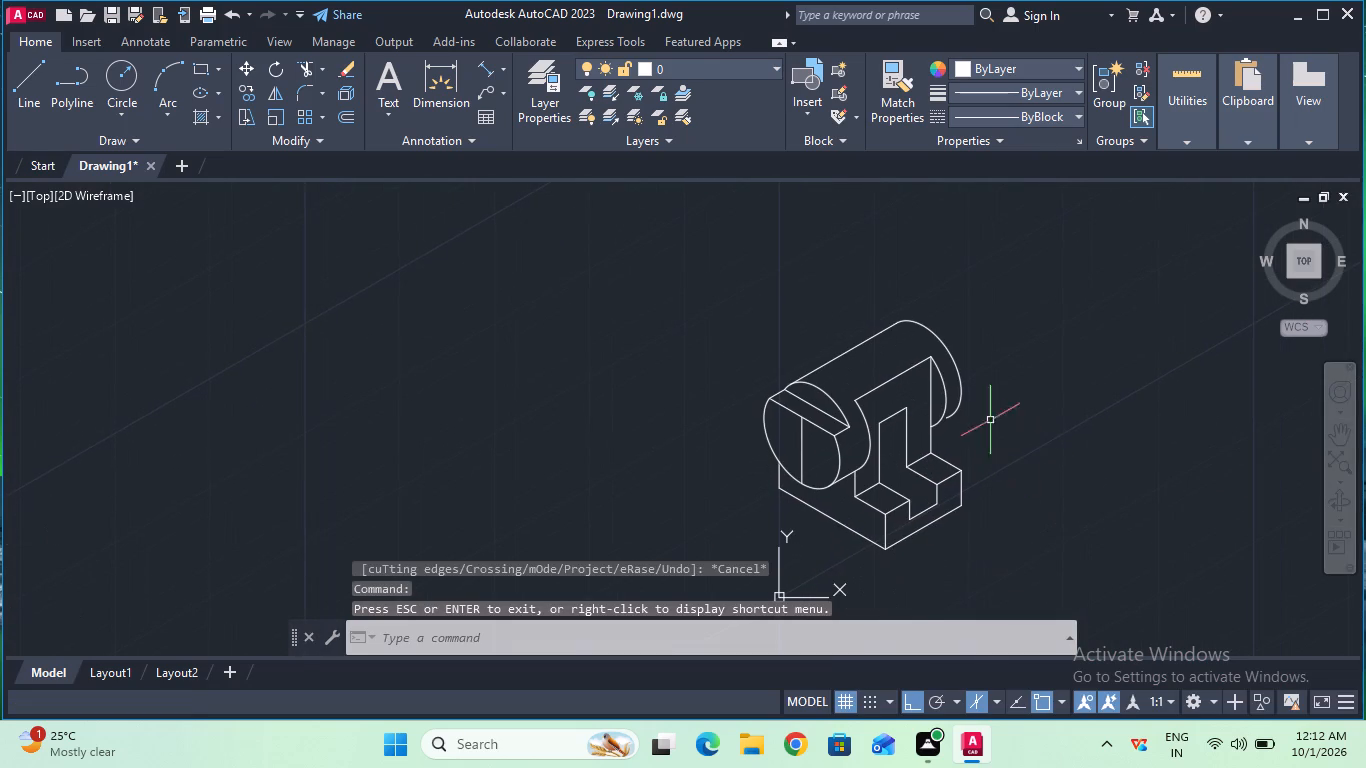
scroll(970, 398, "up", 1, "ctrl")
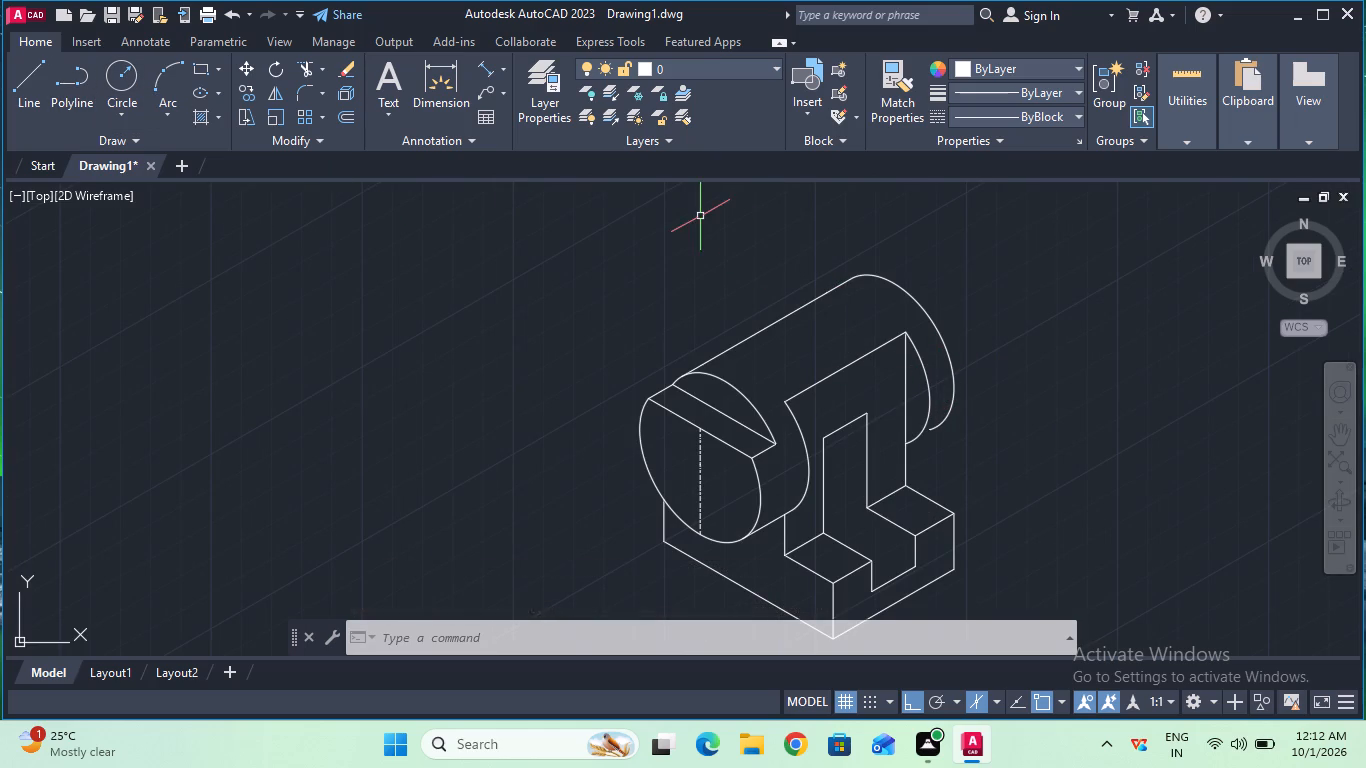
left_click(492, 68)
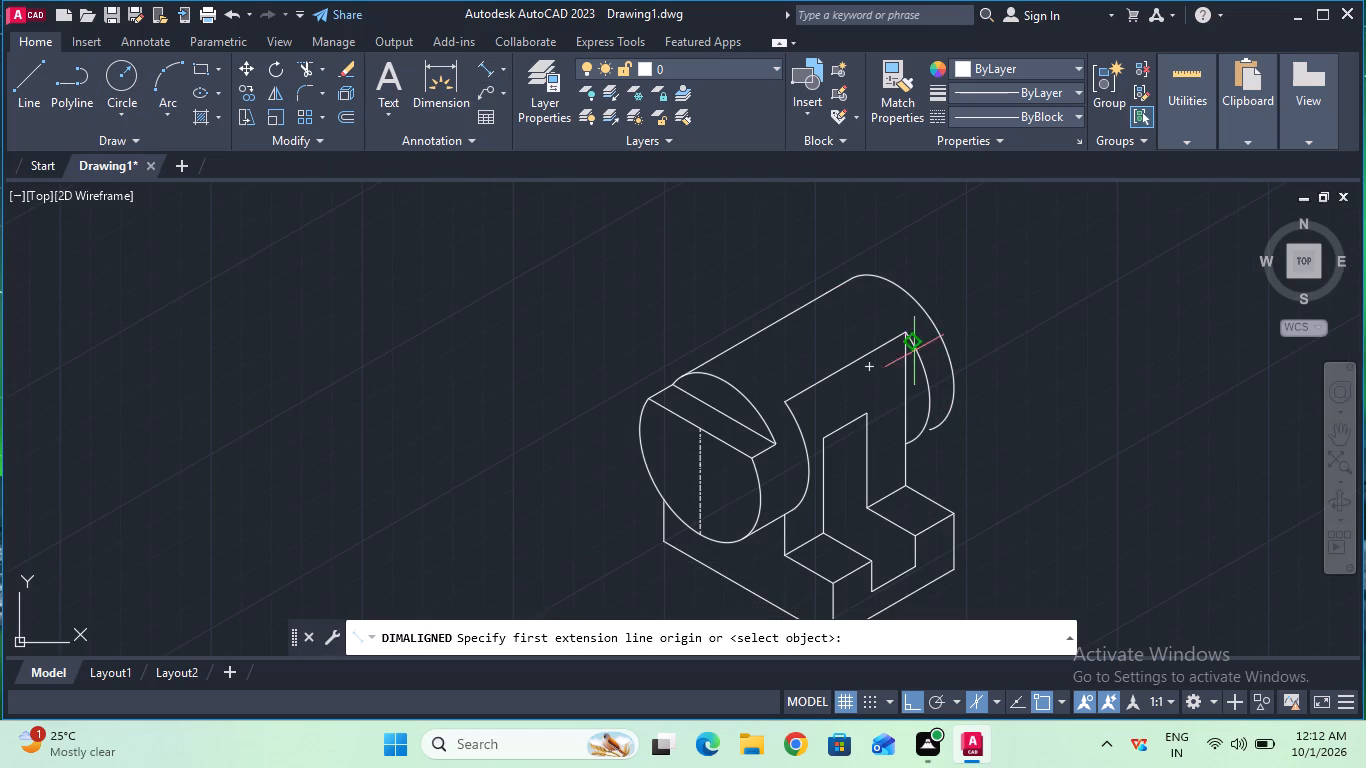
left_click(929, 389)
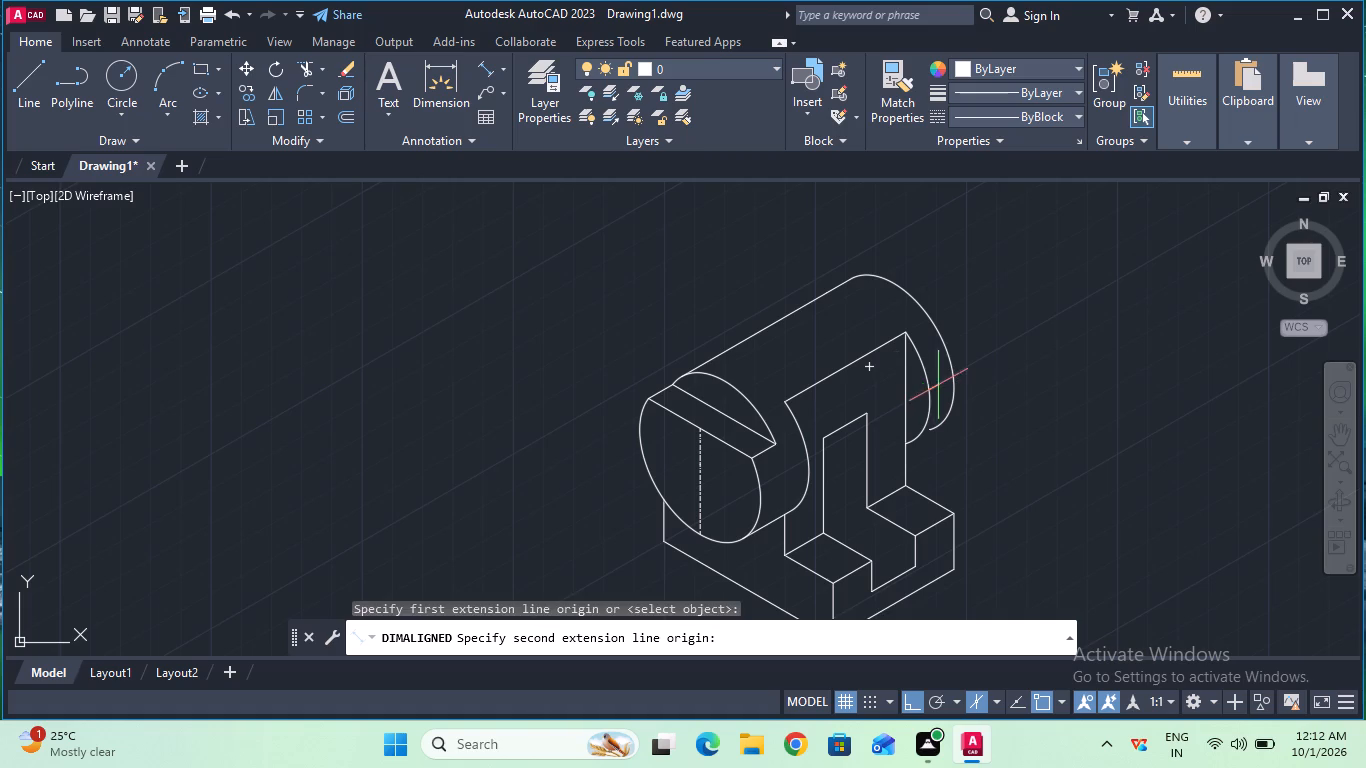
left_click(954, 374)
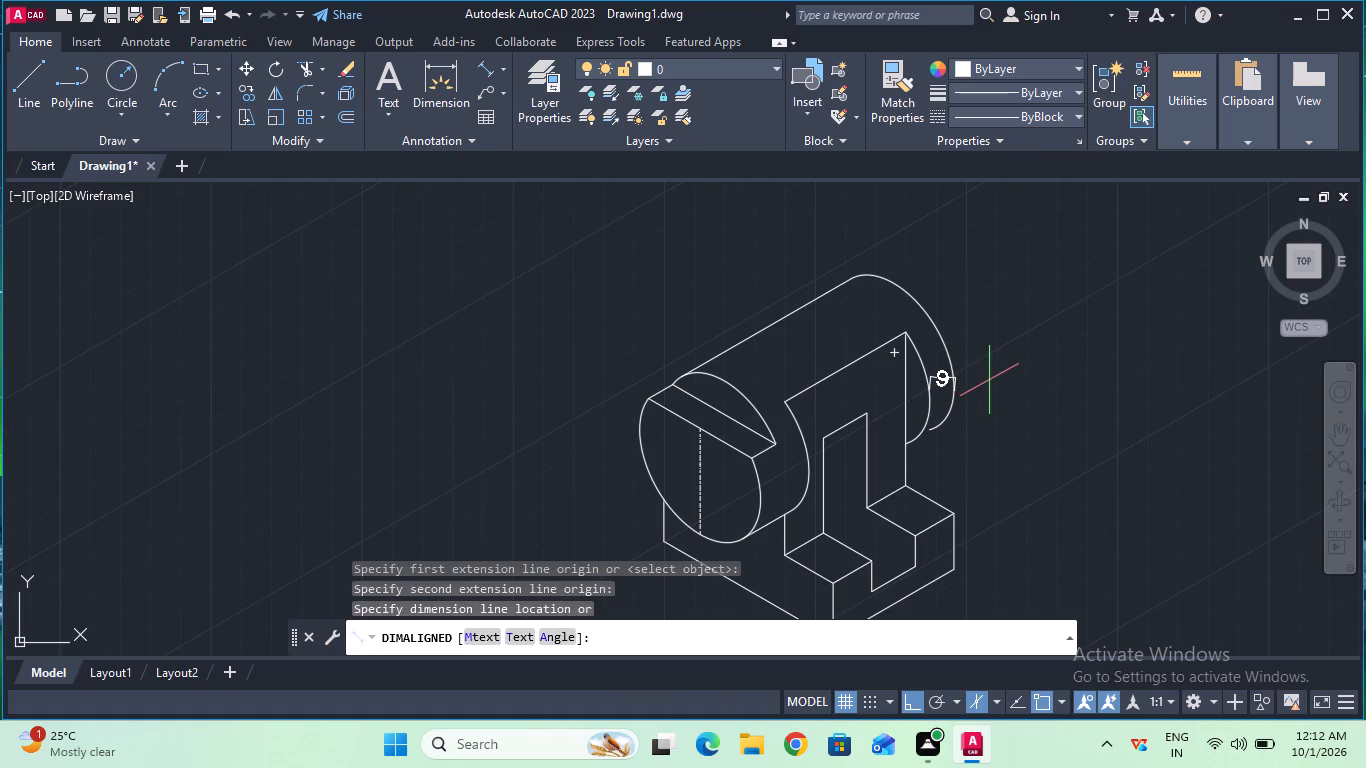
key("Escape")
scroll(930, 383, "up", 1, "ctrl")
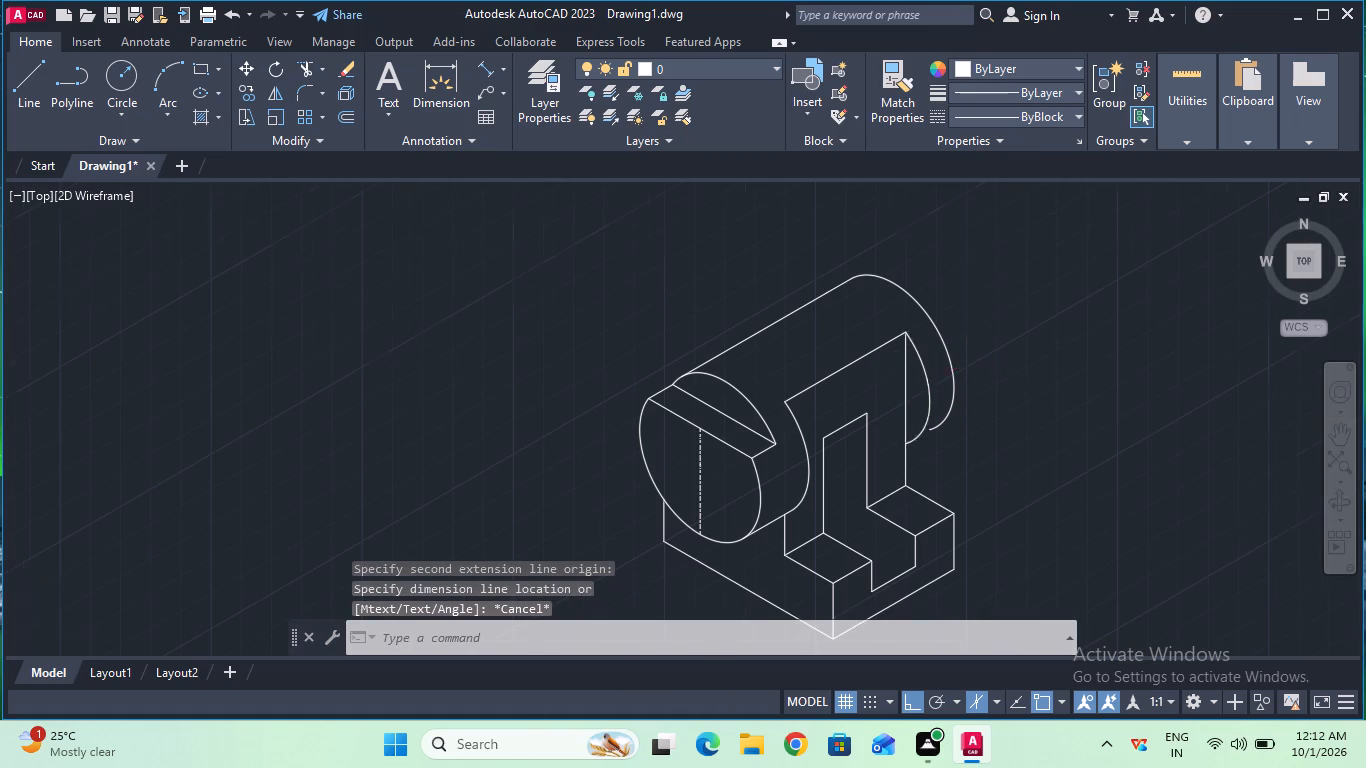
left_click(480, 56)
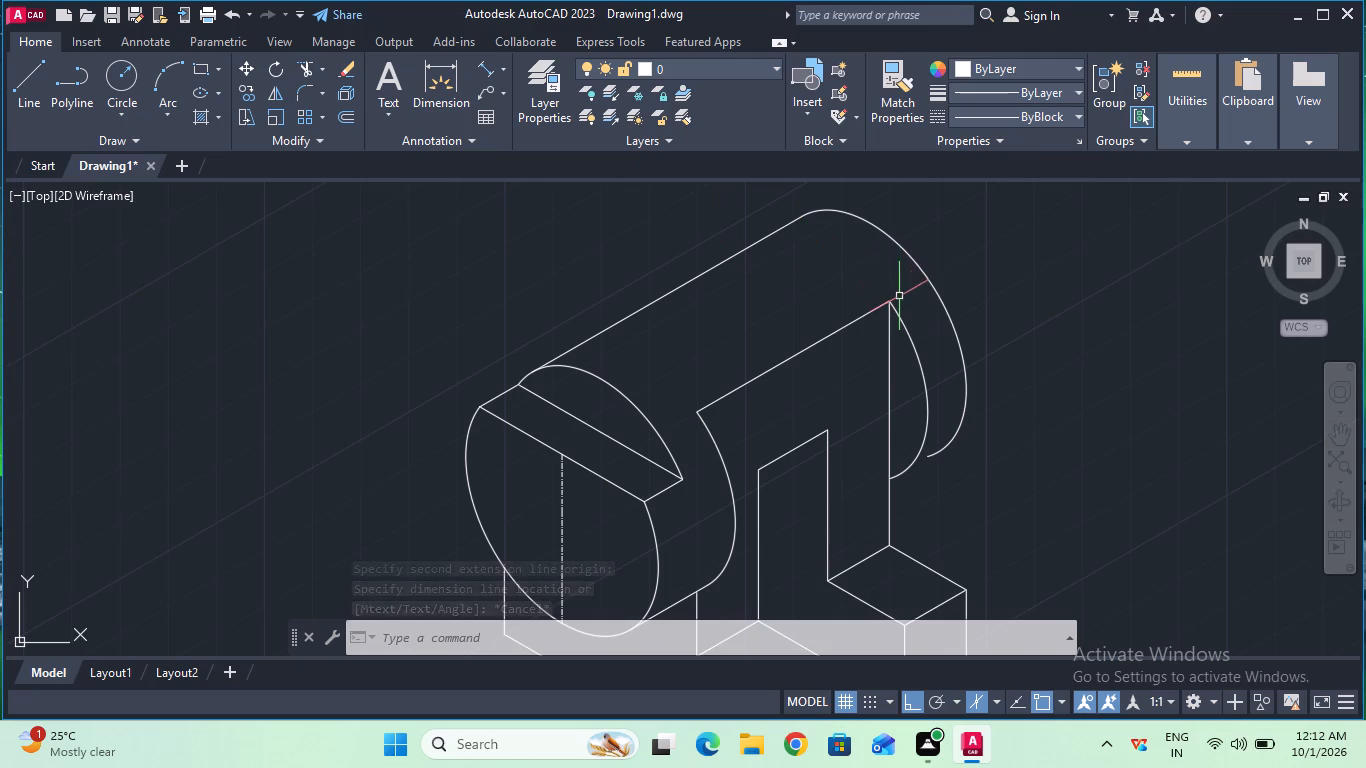
left_click(495, 76)
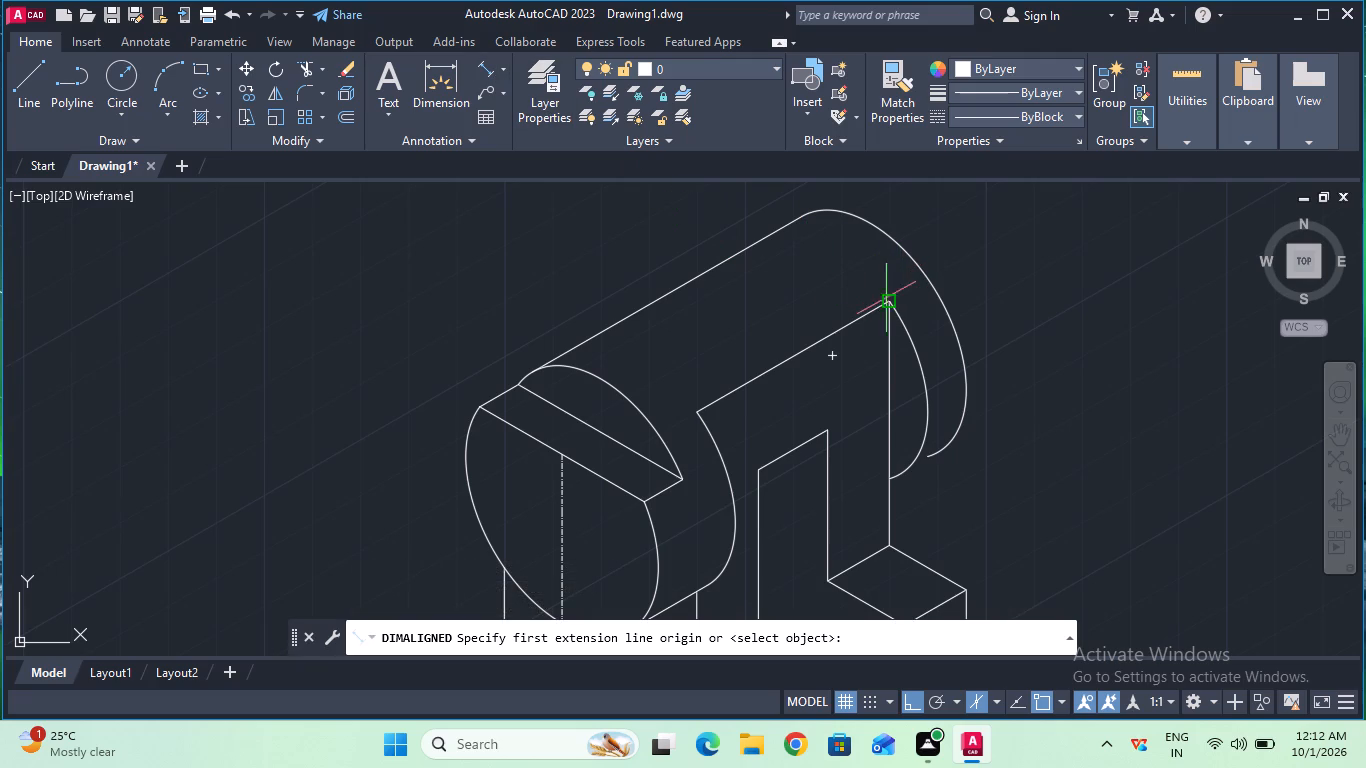
left_click(896, 301)
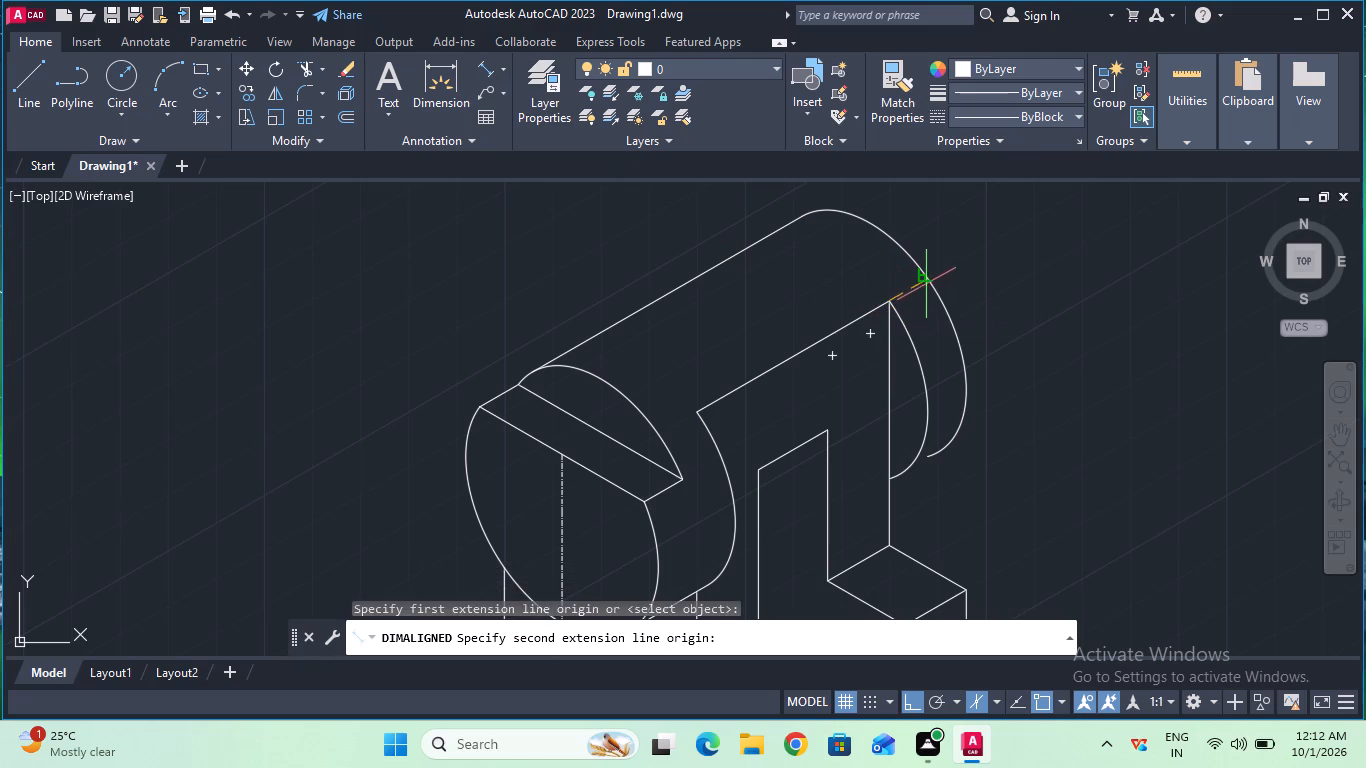
left_click(926, 283)
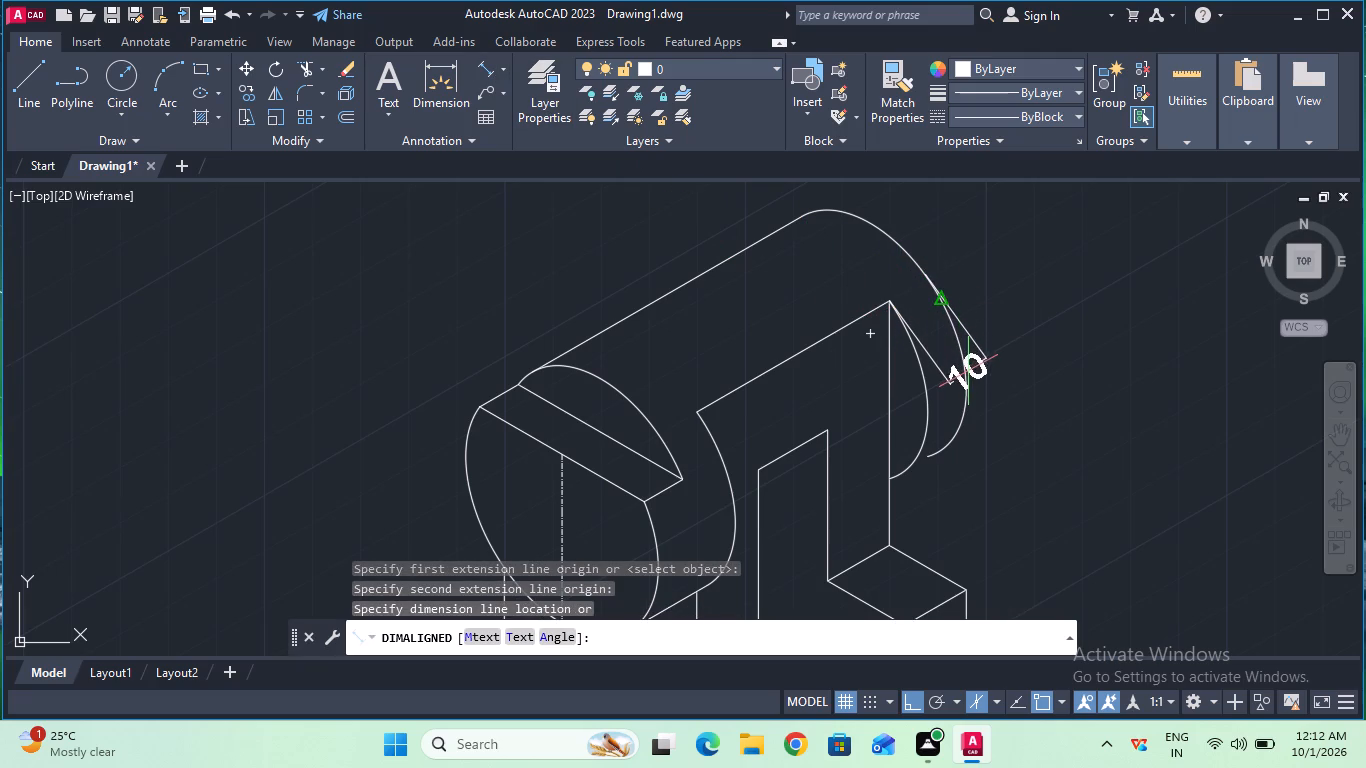
key("Escape")
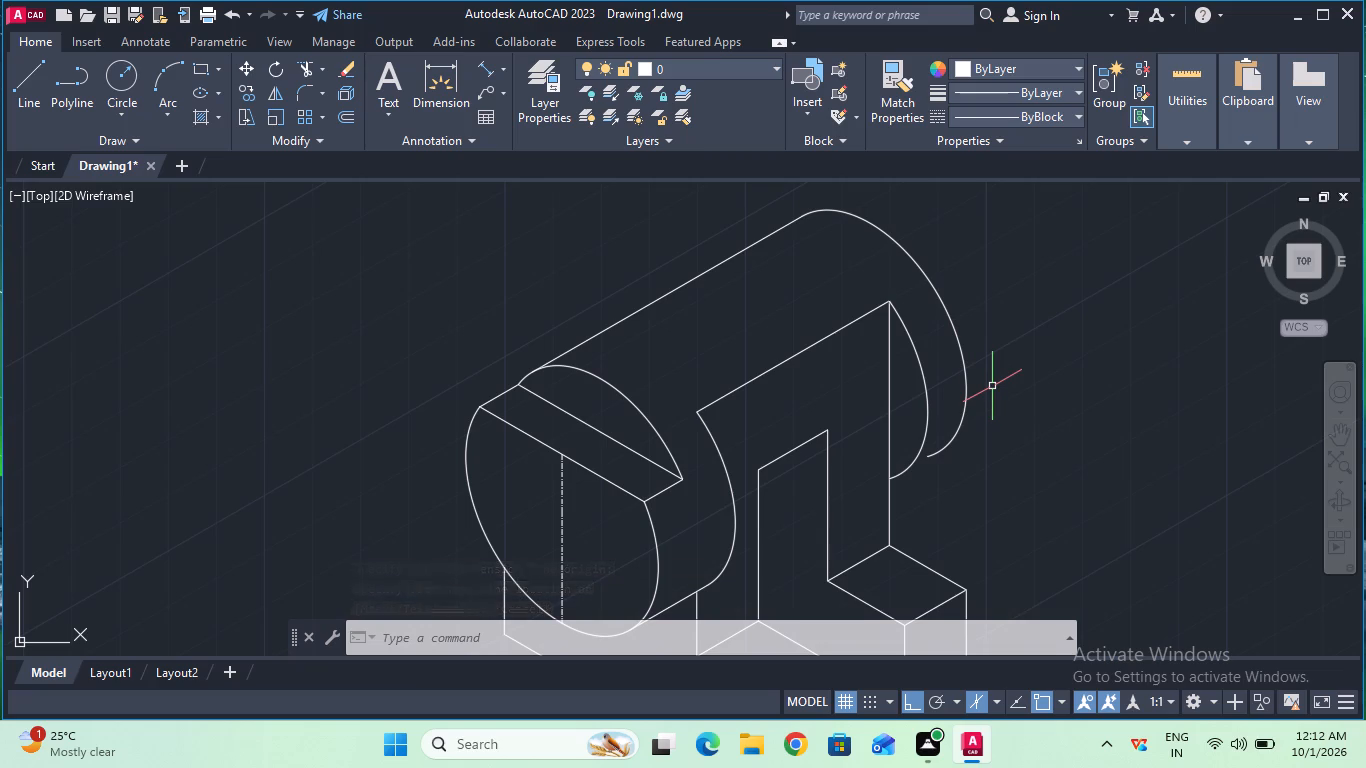
key("Escape")
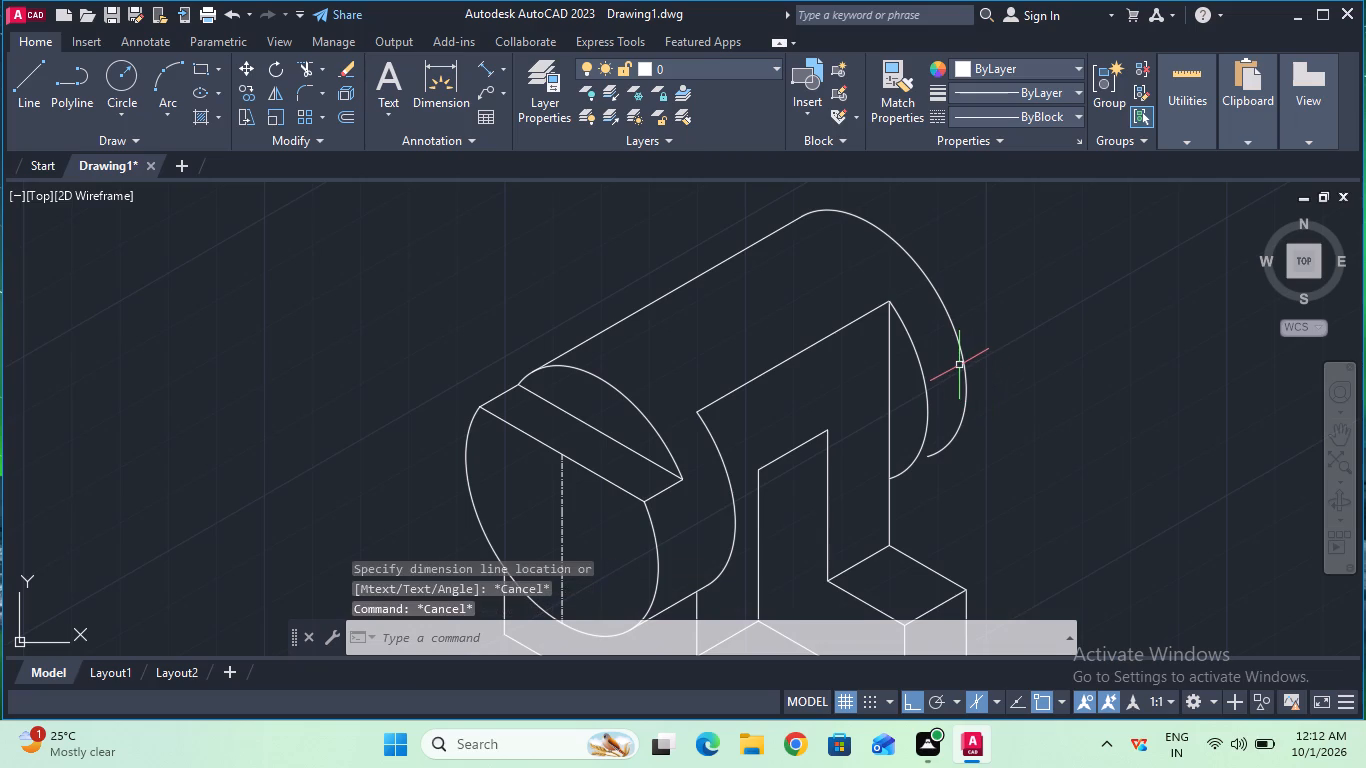
Copy the outer far end arc another 10 mm outward along the 30° axis.
left_click(241, 93)
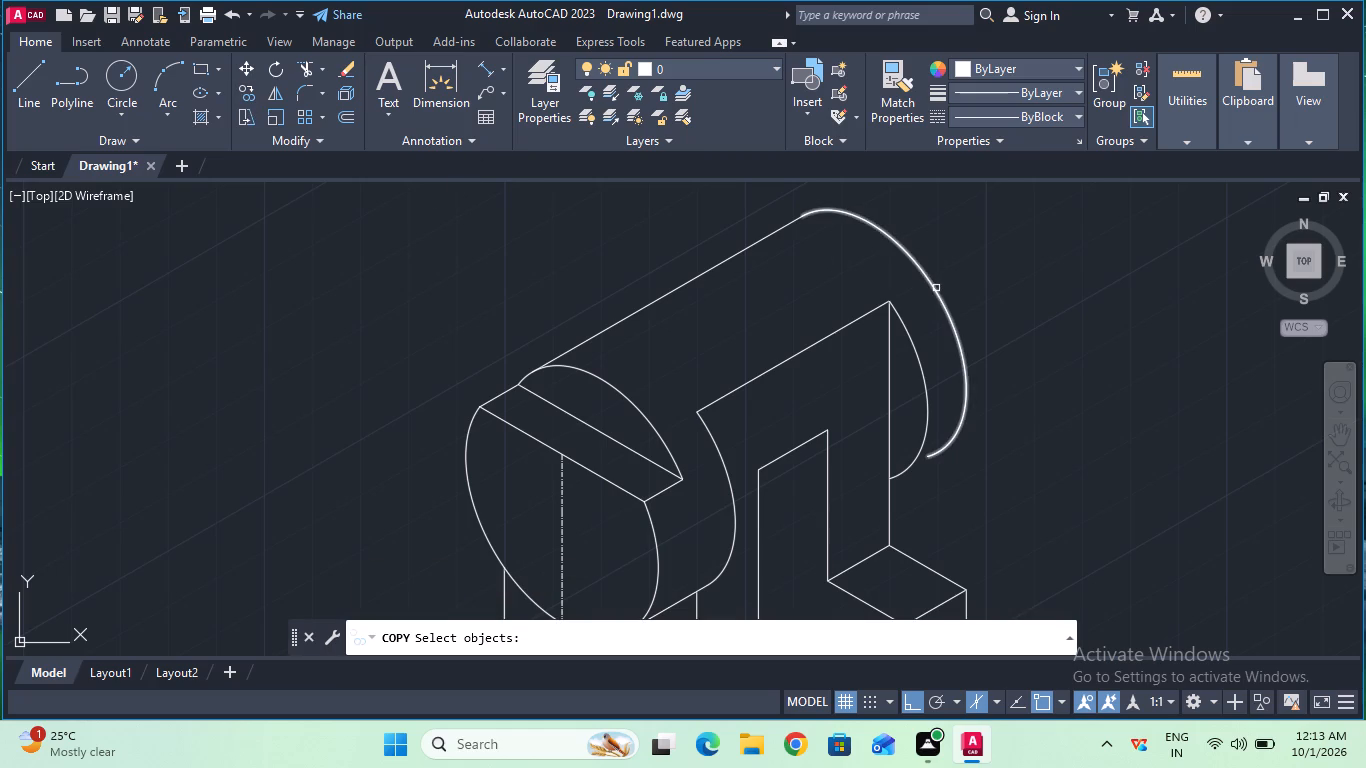
left_click(936, 288)
key("Return")
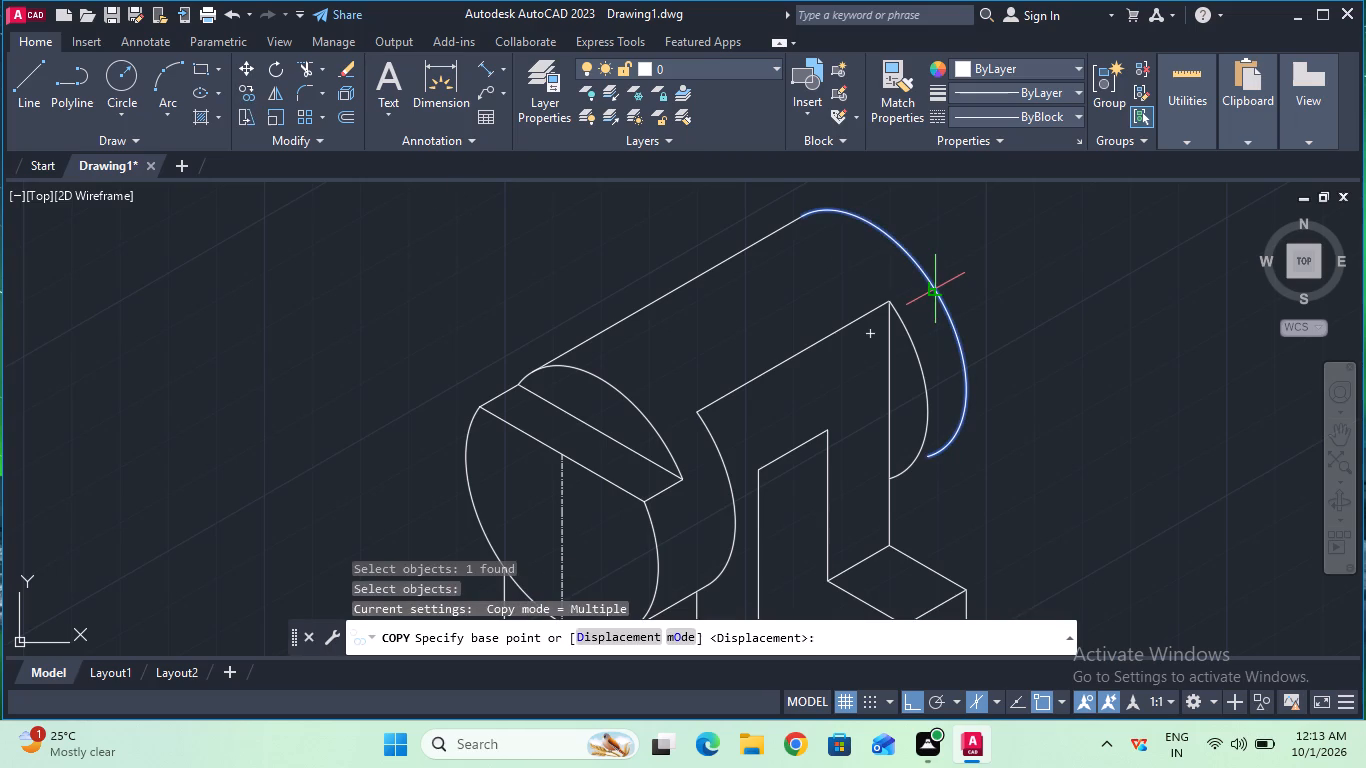
left_click(936, 290)
type("10")
key("Return")
key("Escape")
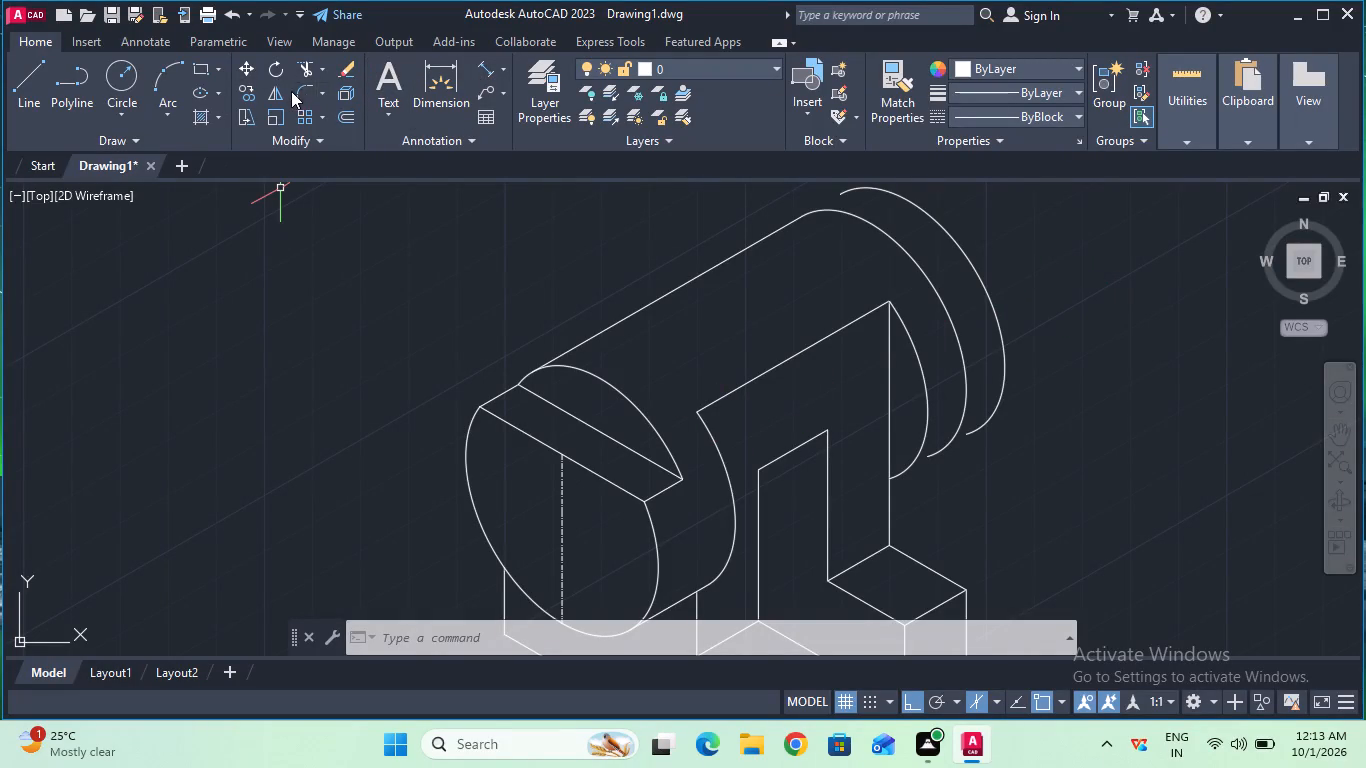
Extend the short lower edge of the front flat step along the cylinder to the outermost far arc.
left_click(321, 75)
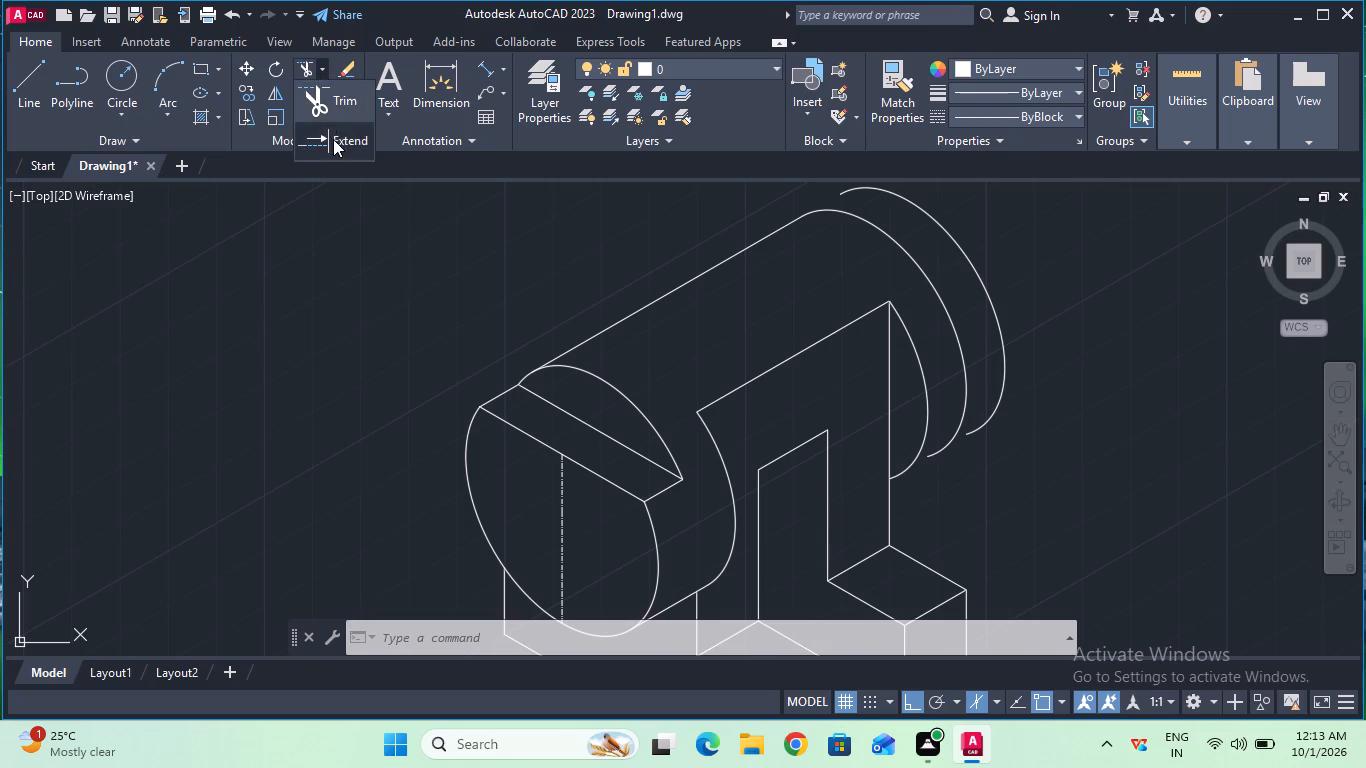
left_click(333, 139)
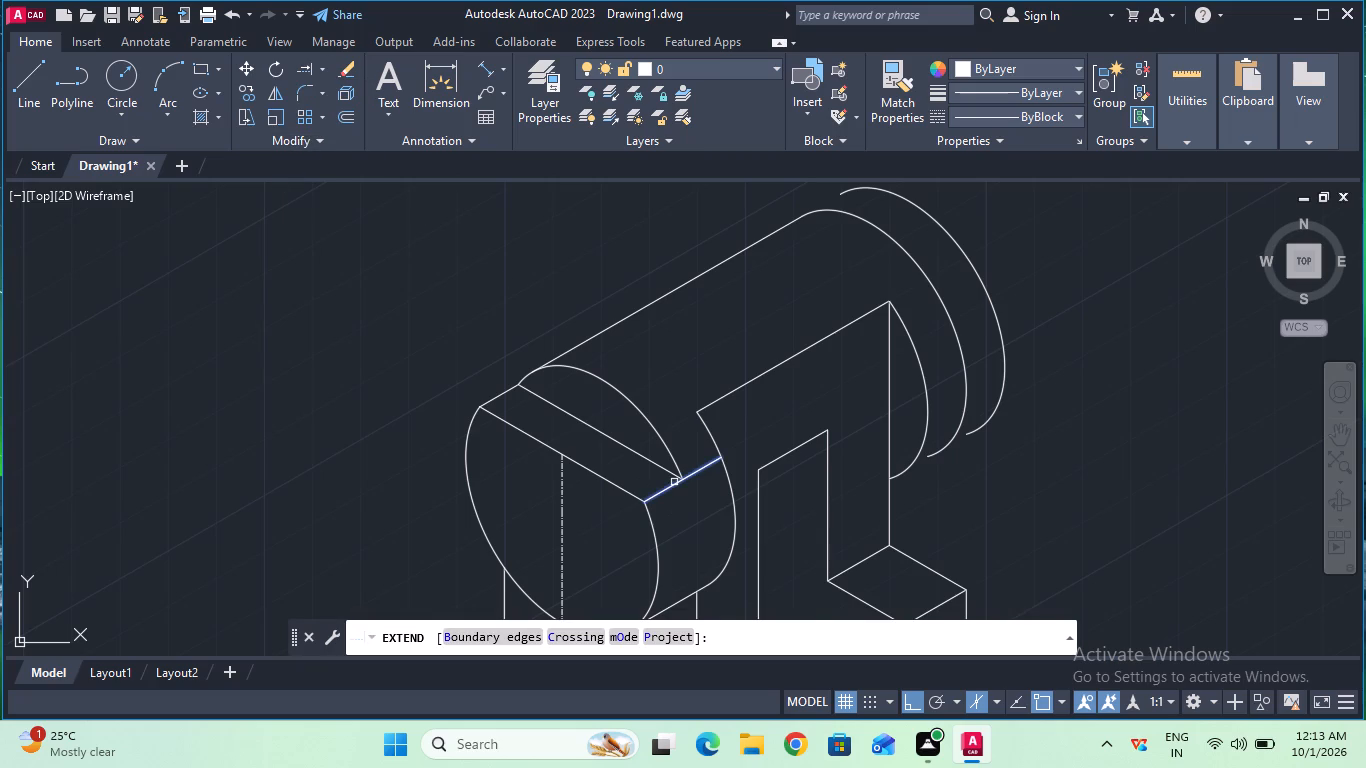
left_click(674, 482)
left_click(694, 475)
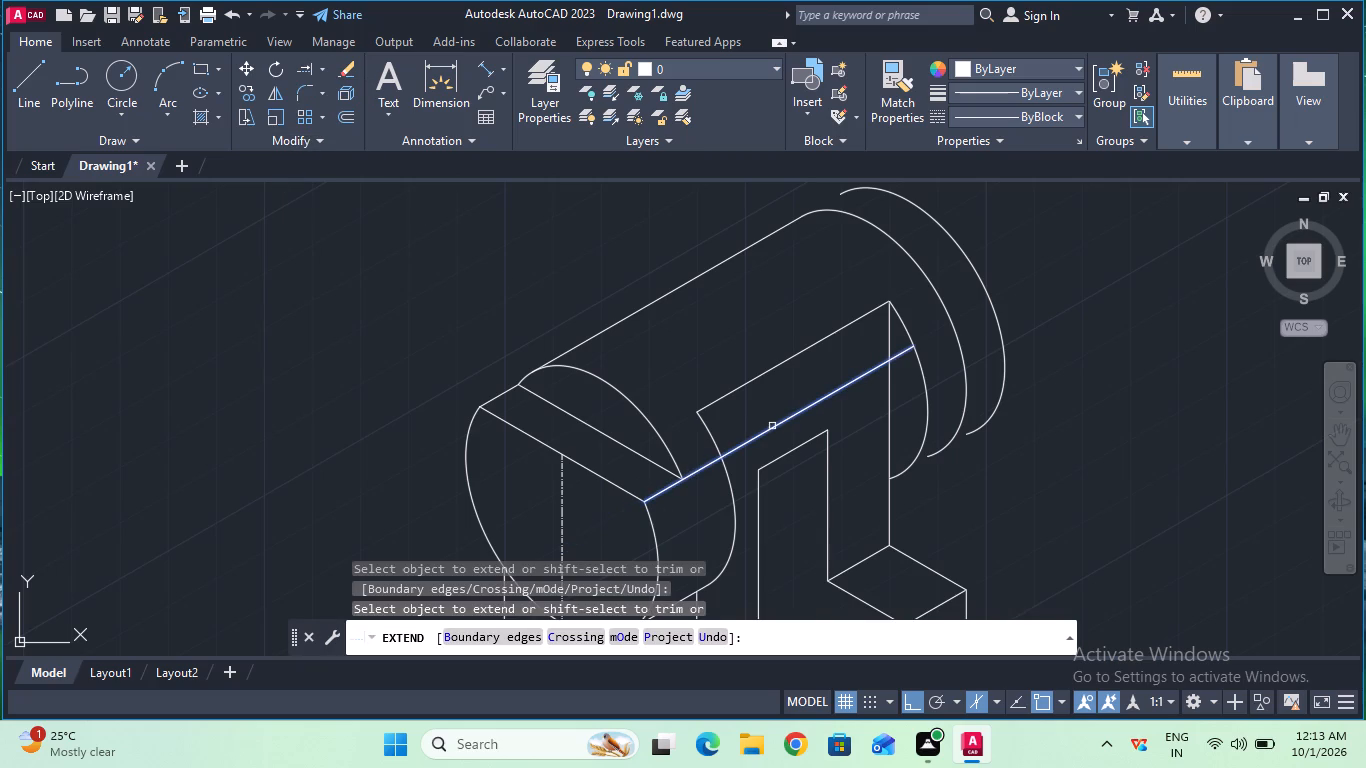
left_click(785, 423)
left_click(838, 390)
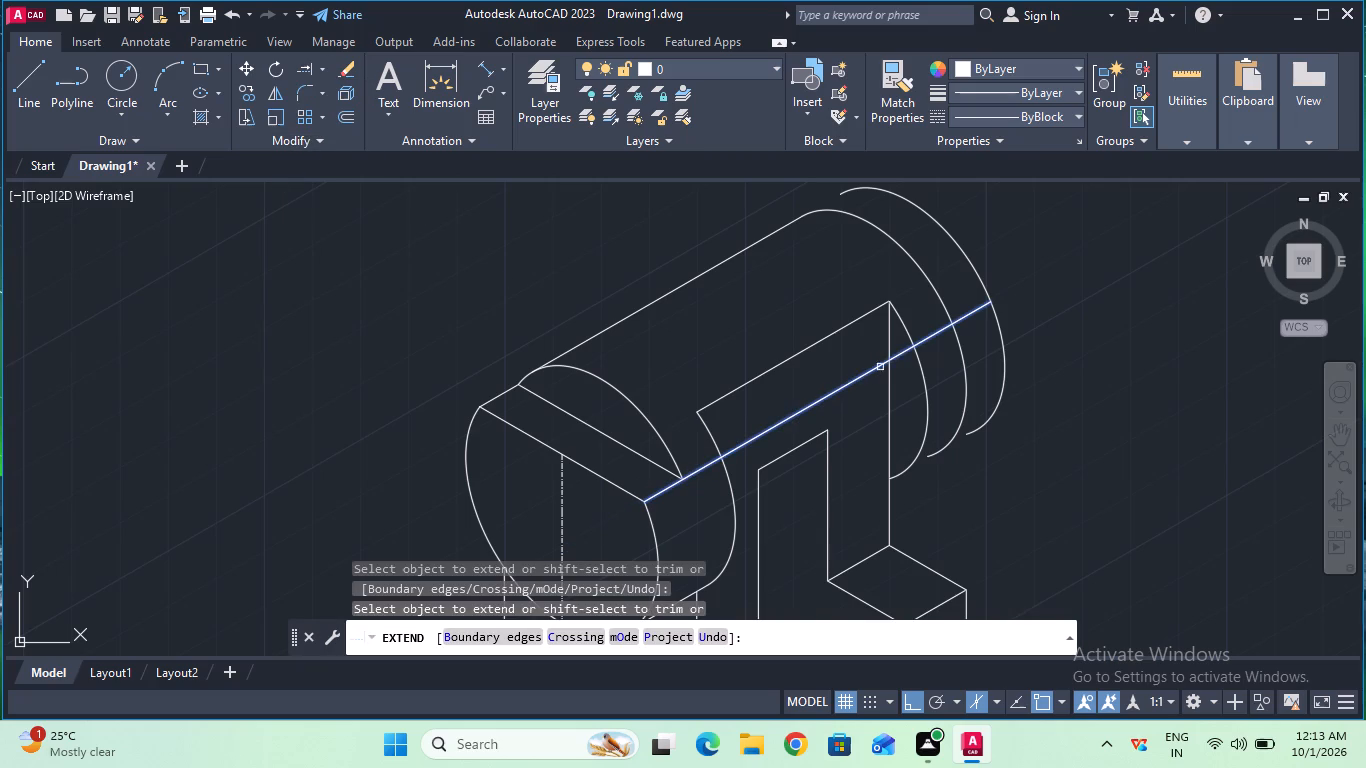
left_click(922, 341)
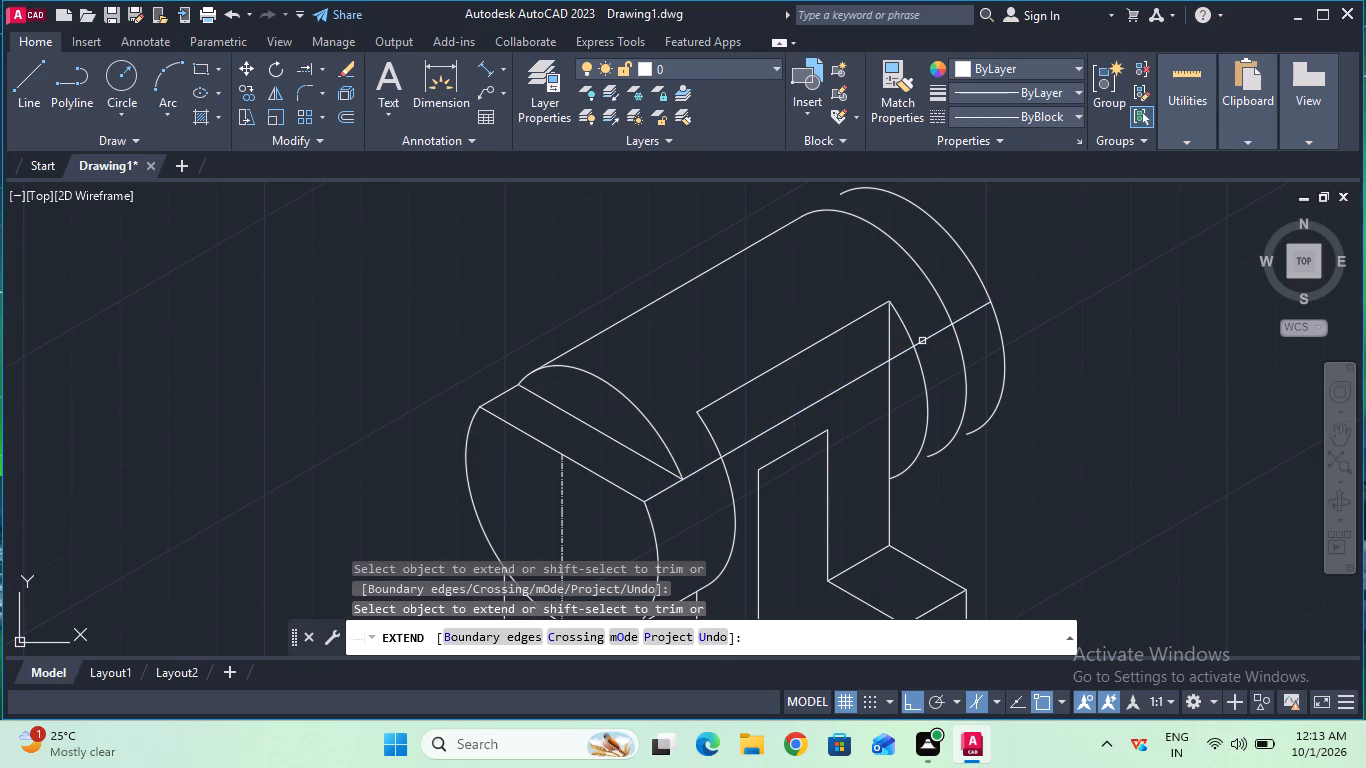
key("Escape")
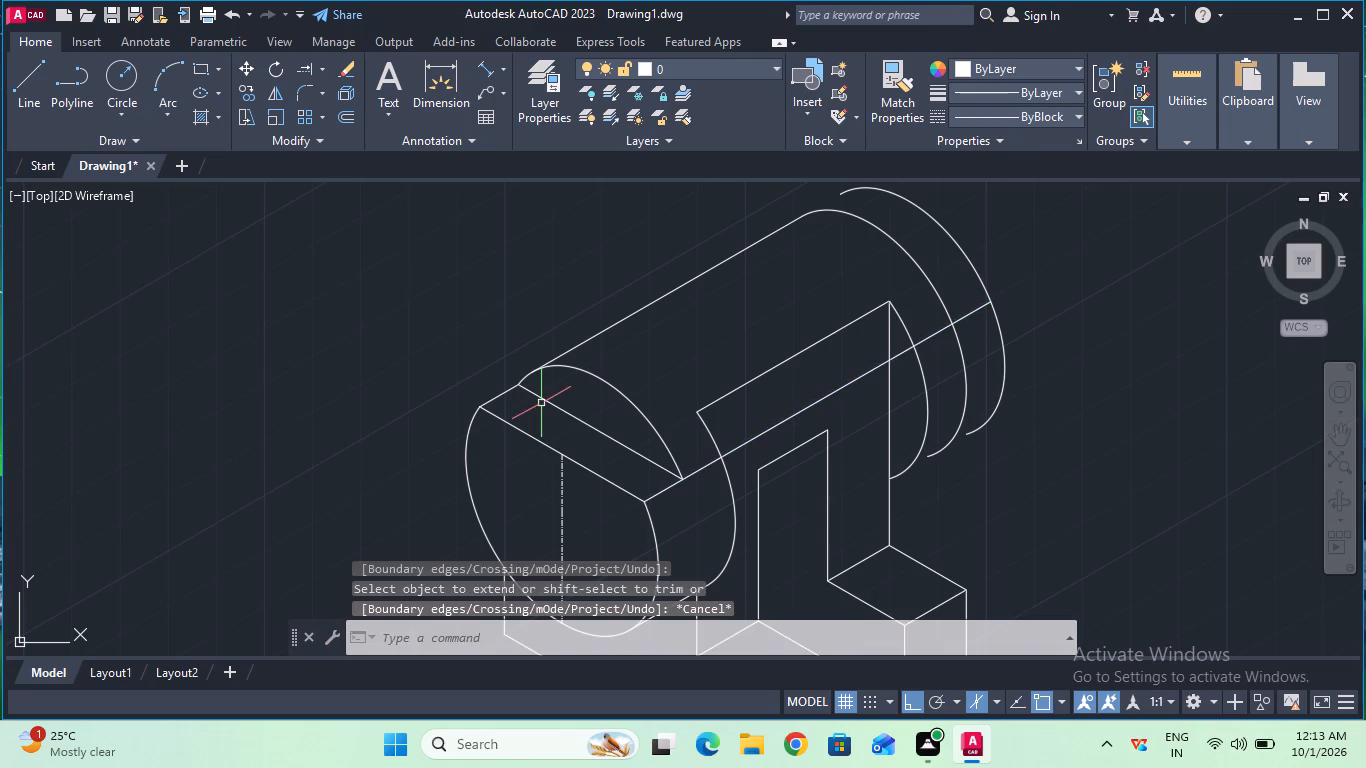
Draw connected lines along the 30° axis joining the lower curves of the three far end arcs.
left_click(19, 94)
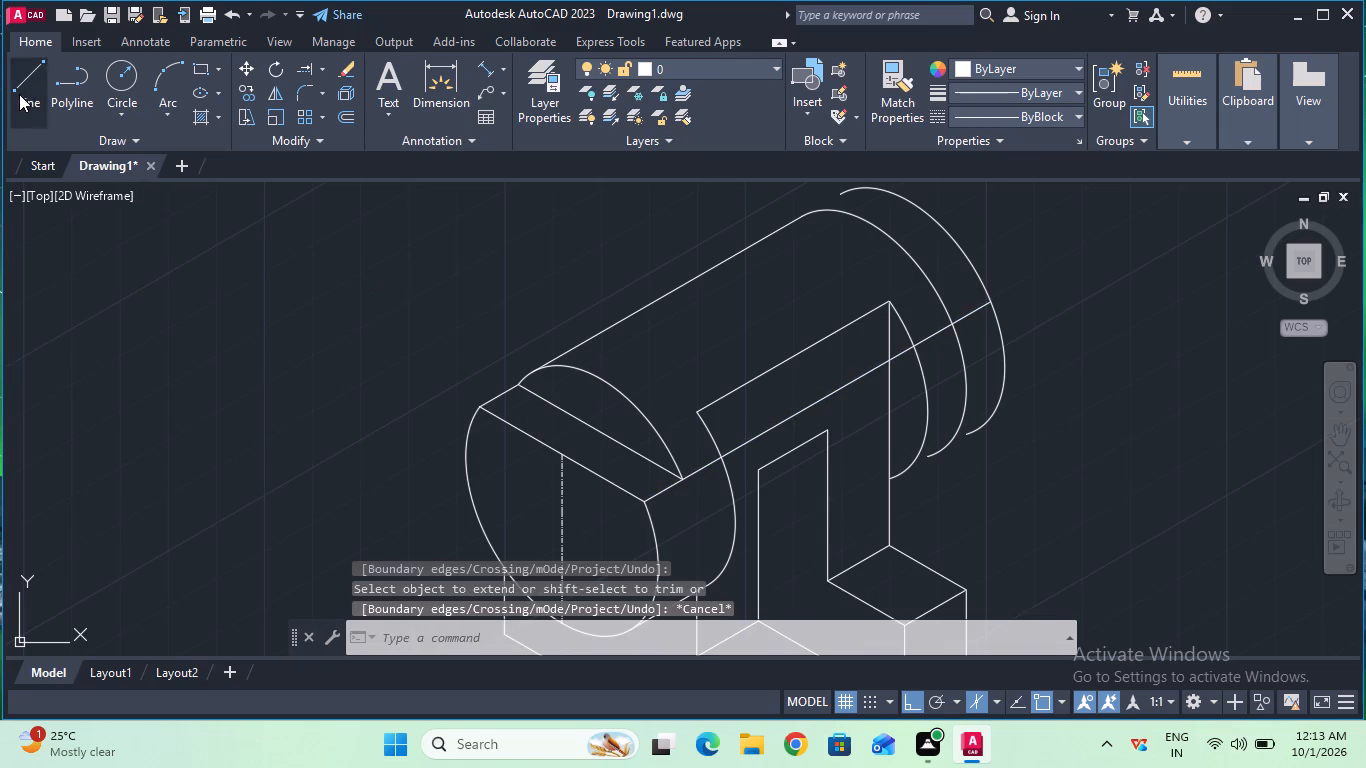
left_click(903, 474)
left_click(939, 456)
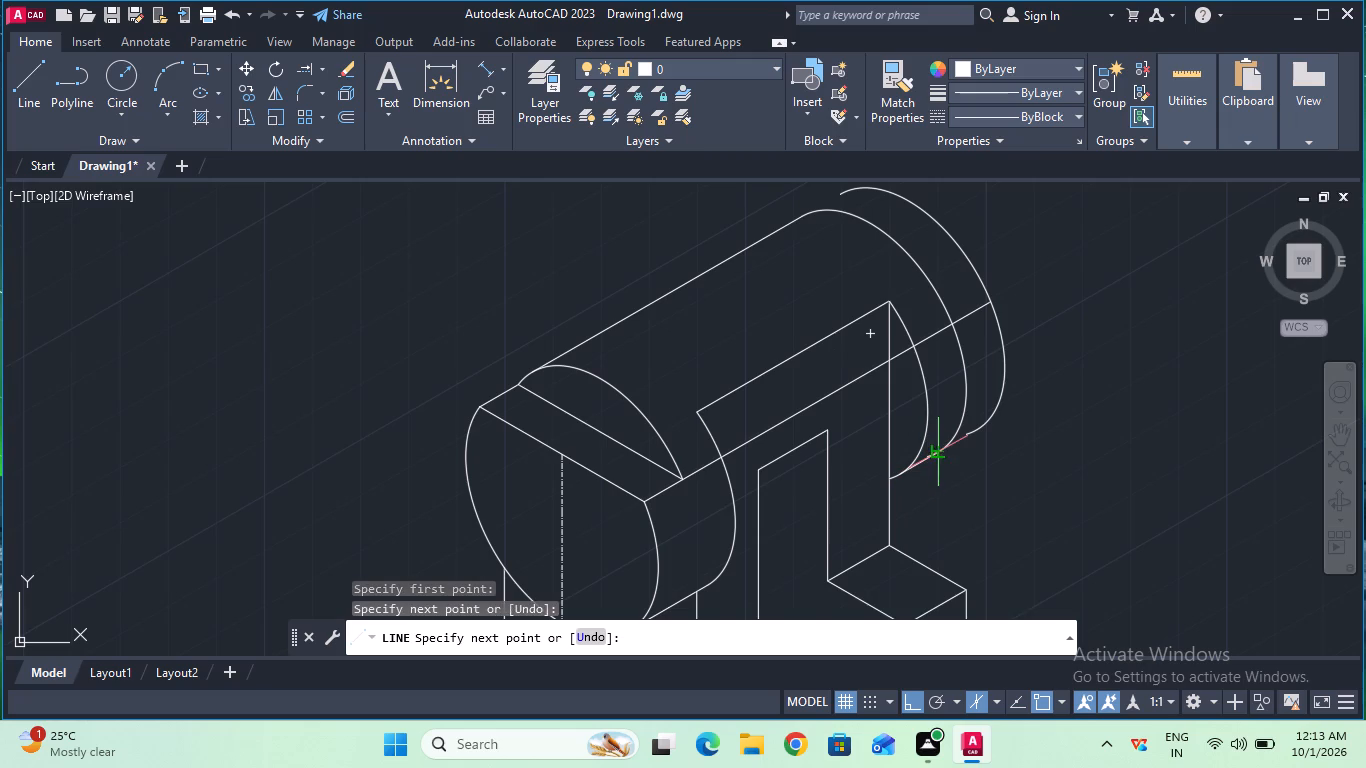
left_click(975, 431)
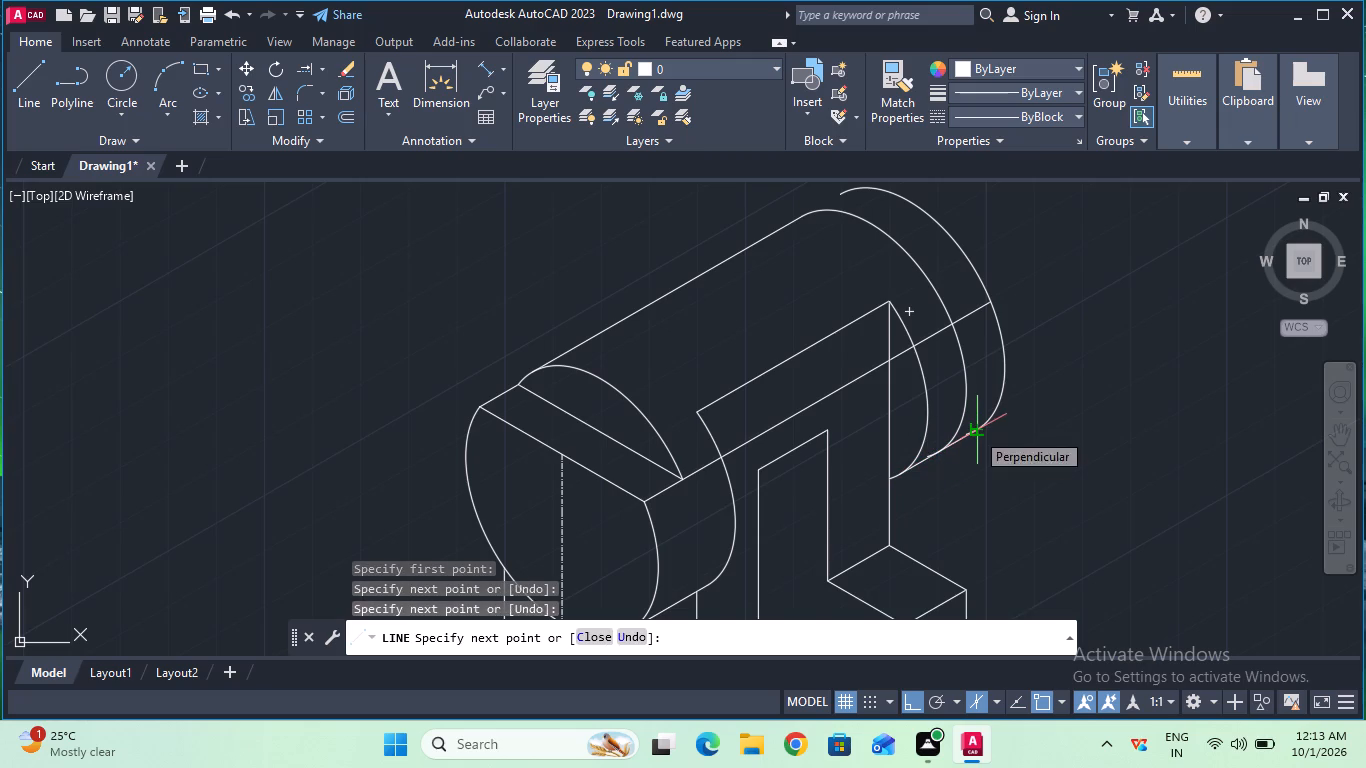
key("Escape")
Trim the short tails of the middle and outermost far end arcs where they overrun the lower tangent line.
scroll(934, 448, "up", 2, "ctrl")
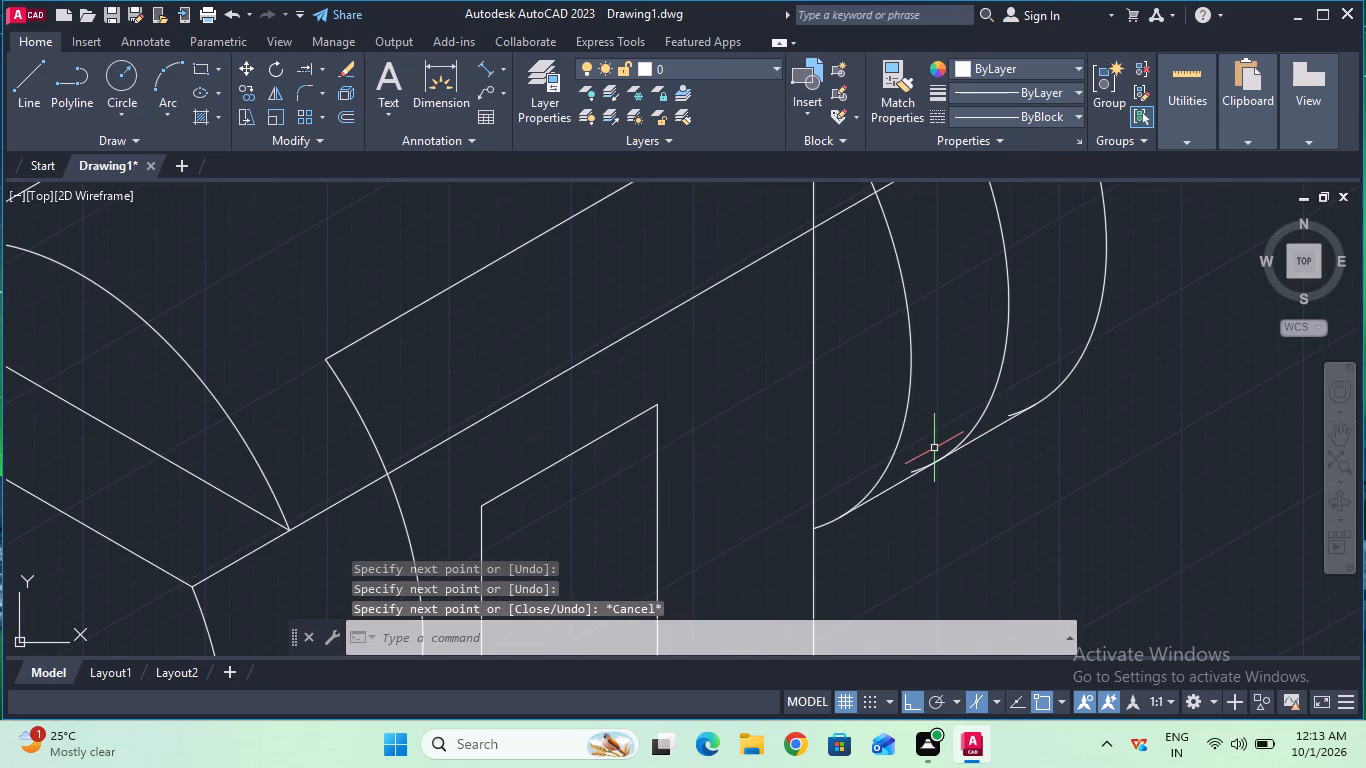
left_click(321, 75)
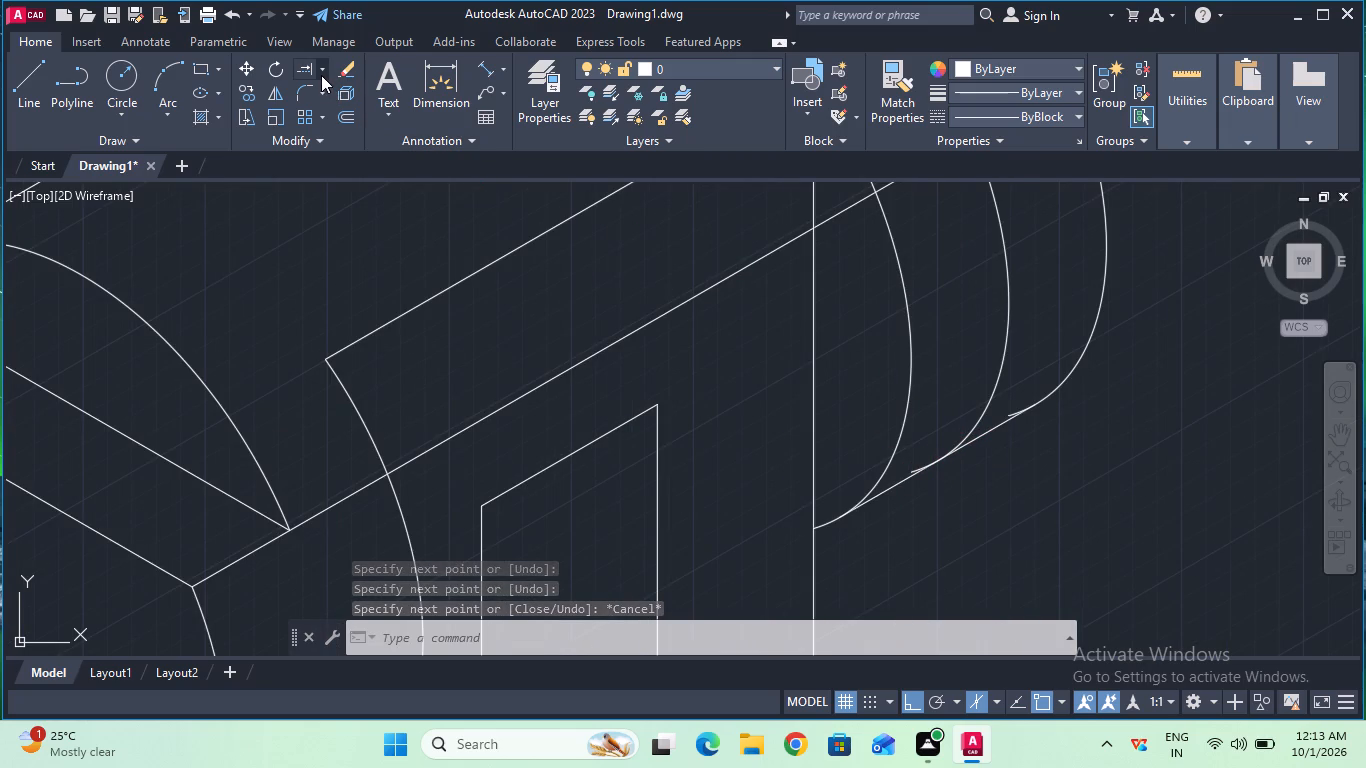
left_click(327, 109)
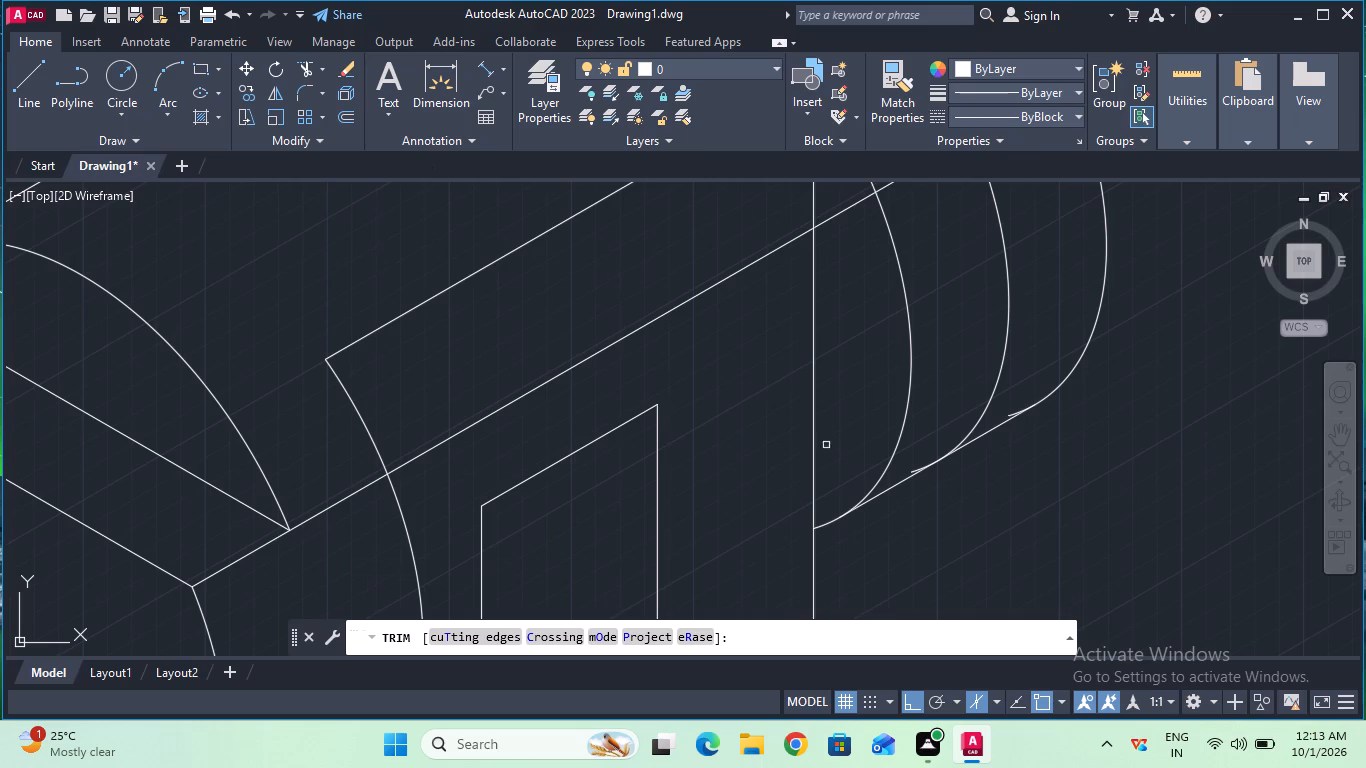
left_click(913, 470)
left_click(1012, 413)
Trim the middle far end arc below the long step edge and the outermost arc above it.
scroll(1012, 413, "down", 1, "ctrl")
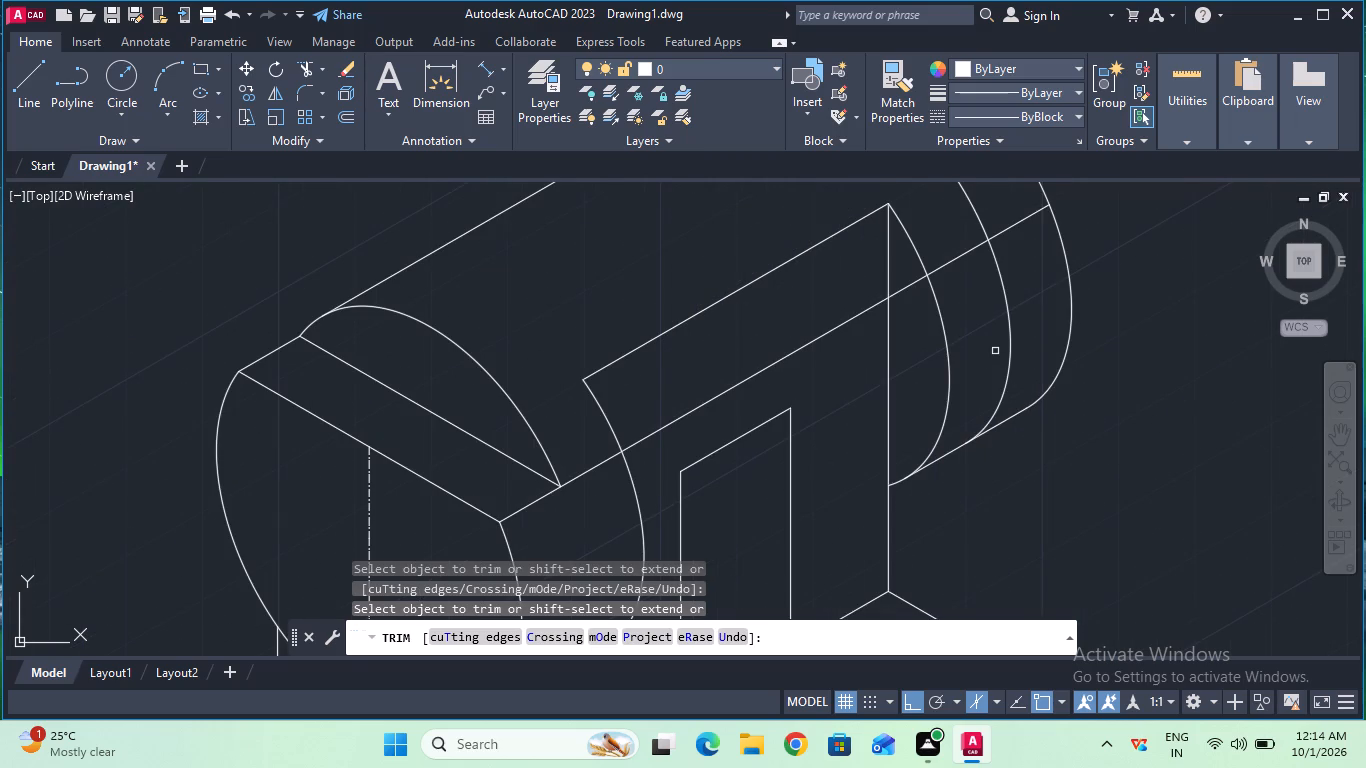
left_click(1008, 317)
scroll(1008, 317, "down", 1, "ctrl")
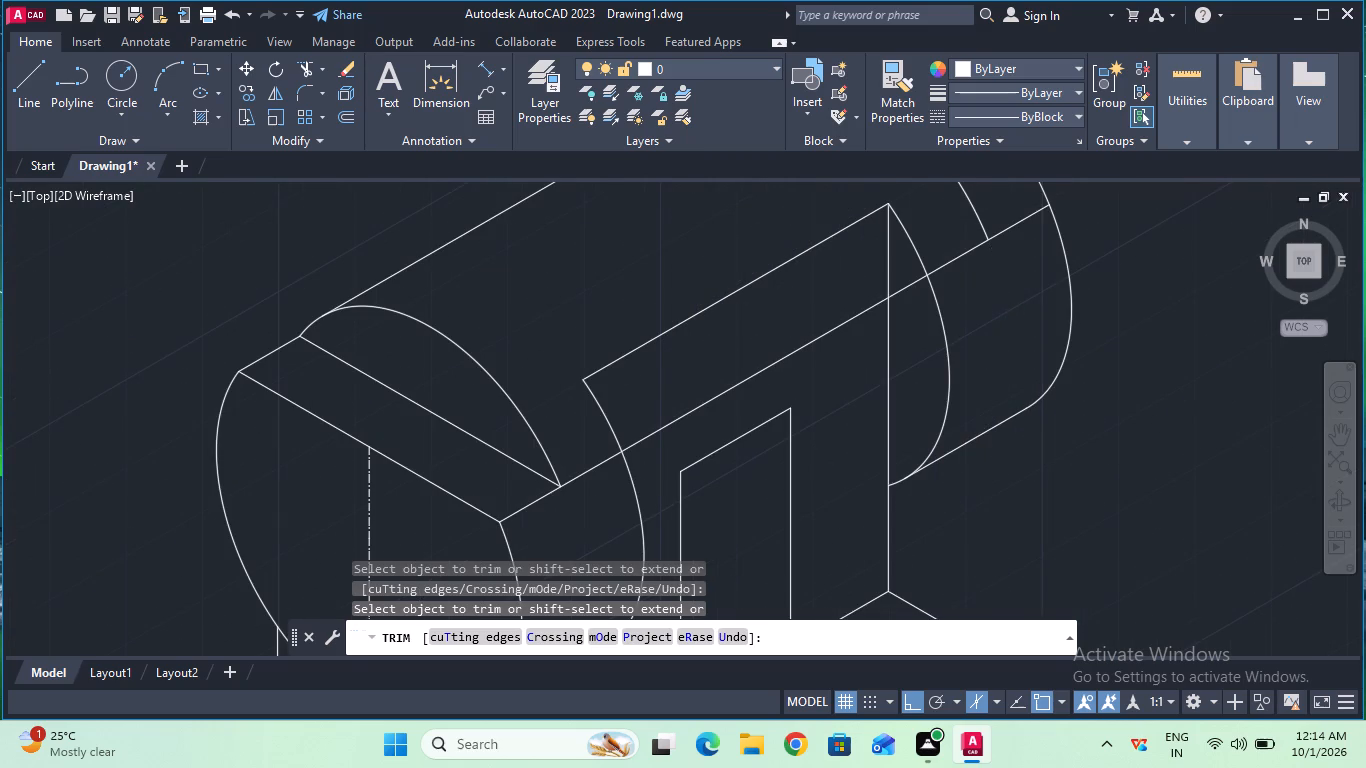
scroll(1008, 317, "down", 2, "ctrl")
scroll(1008, 317, "up", 1, "ctrl")
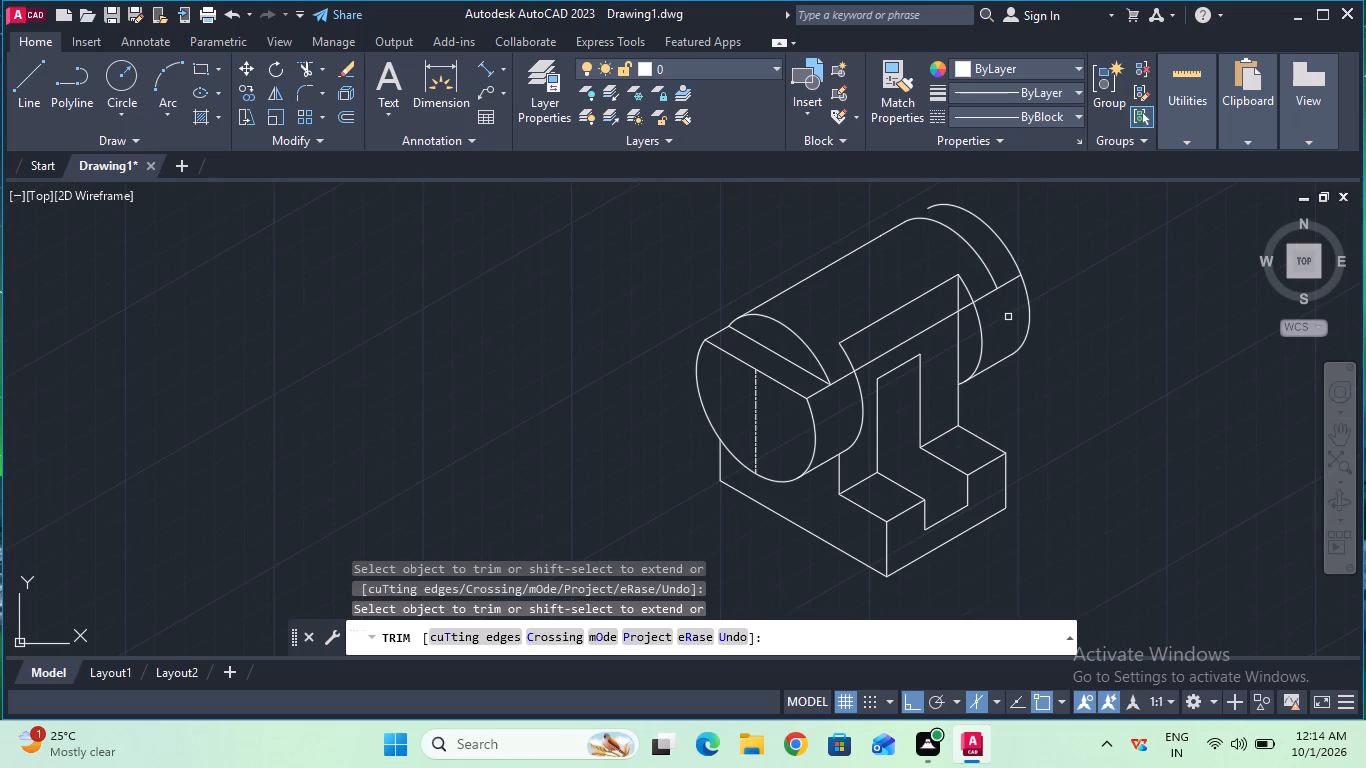
left_click(991, 227)
Trim the long step edge from the front flat step across the upright to the middle far end arc.
left_click(984, 298)
left_click(967, 304)
left_click(940, 325)
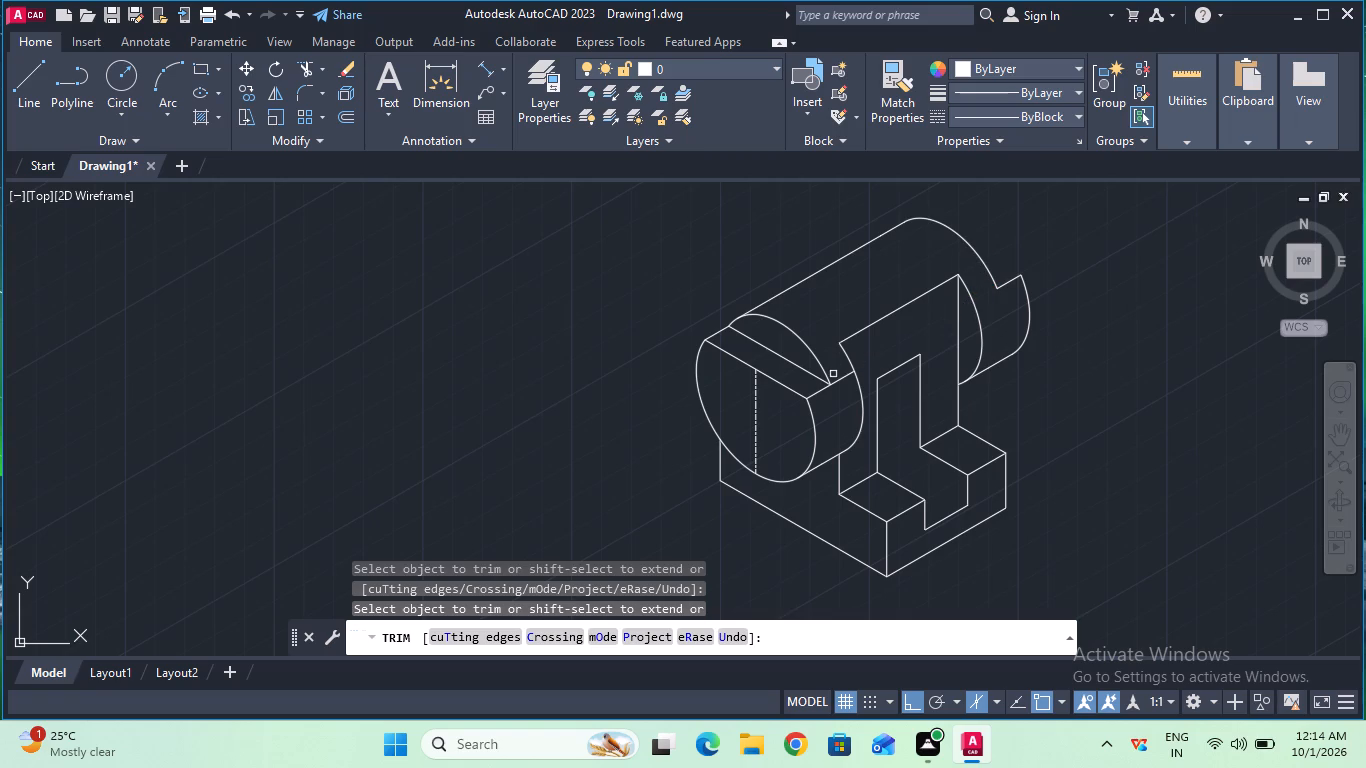
left_click(843, 378)
key("Escape")
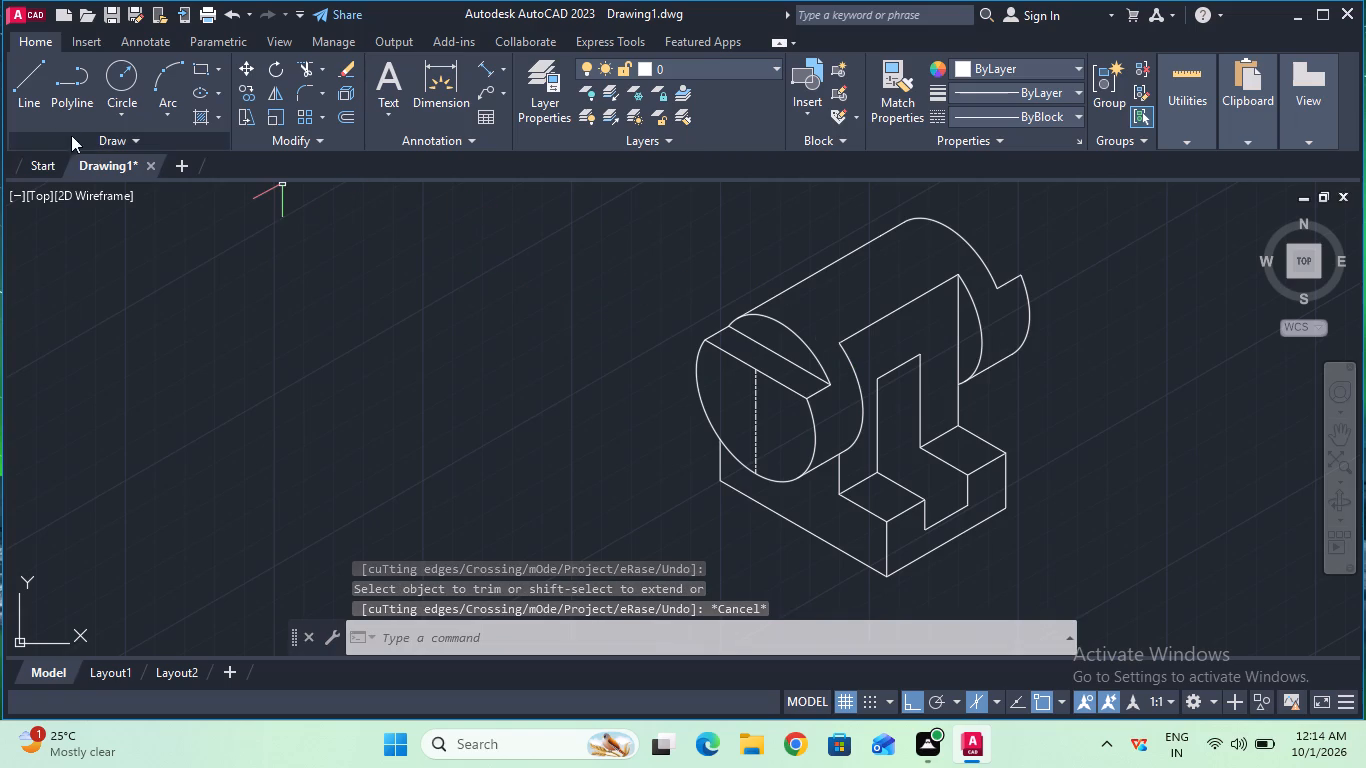
Draw a 10 mm line from the outermost far arc's top corner, up along the left isoplane's receding axis.
left_click(44, 126)
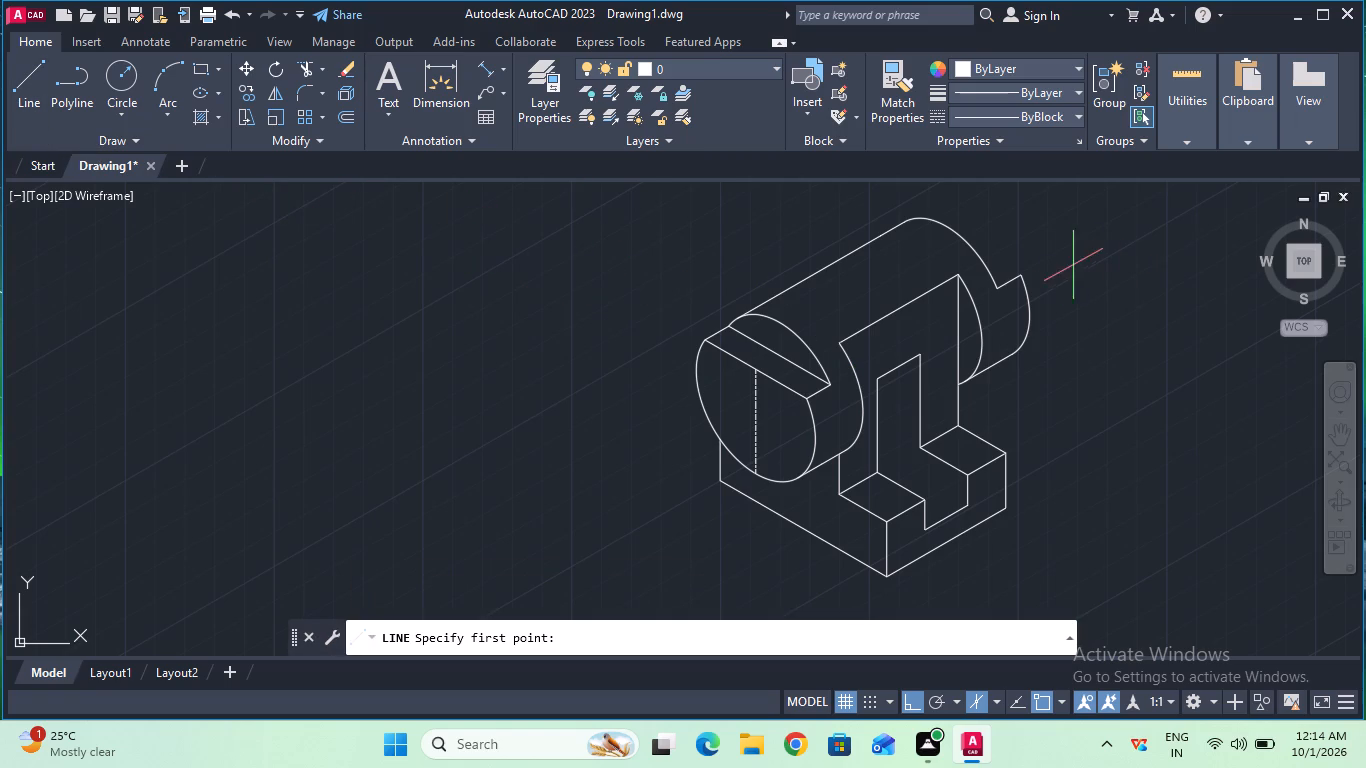
left_click(1015, 270)
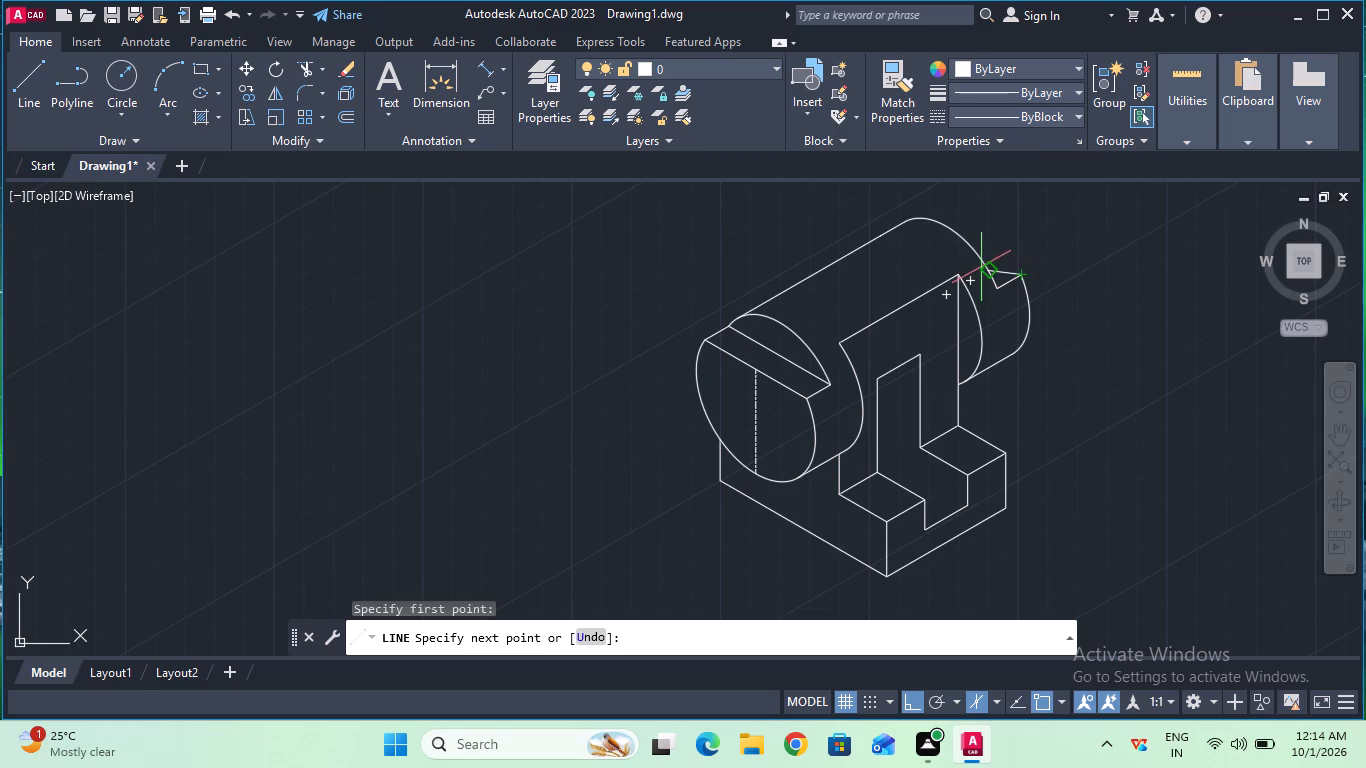
key("F5")
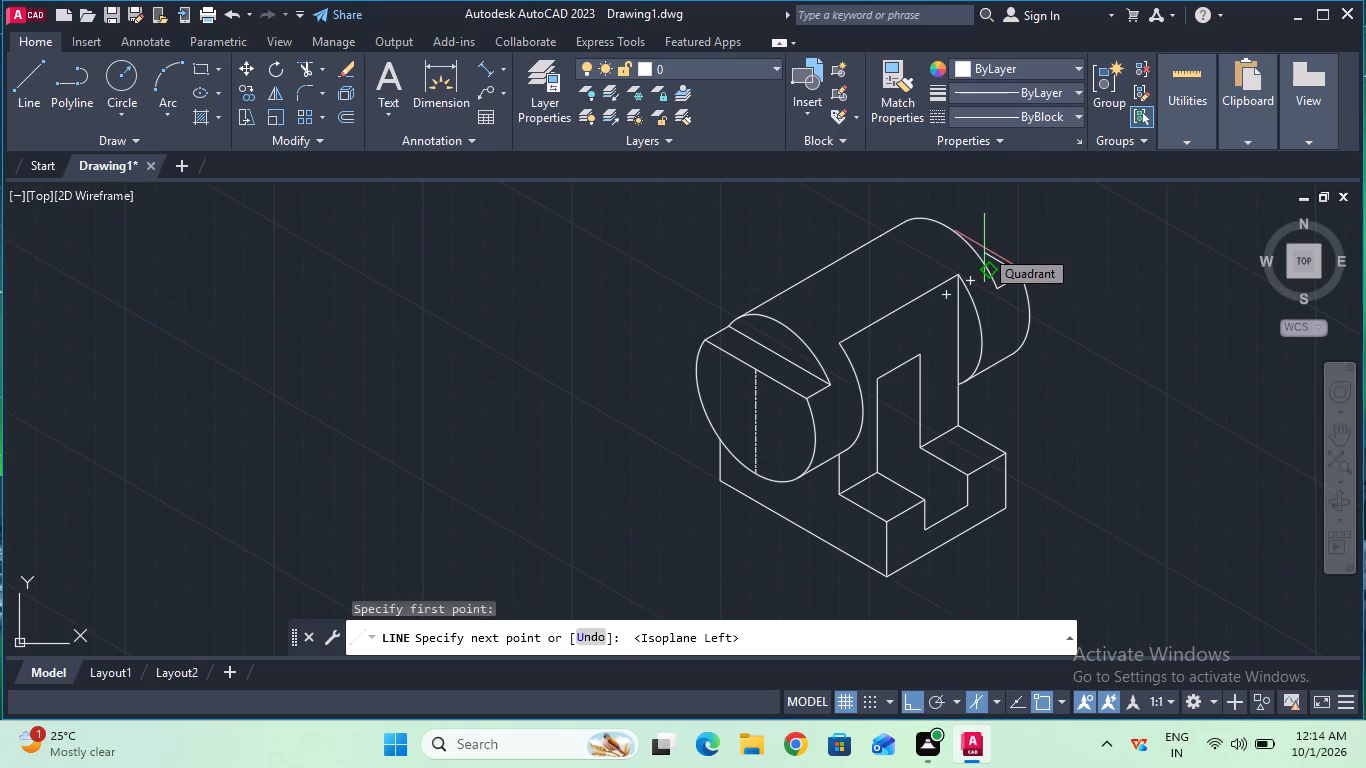
type("10")
key("Return")
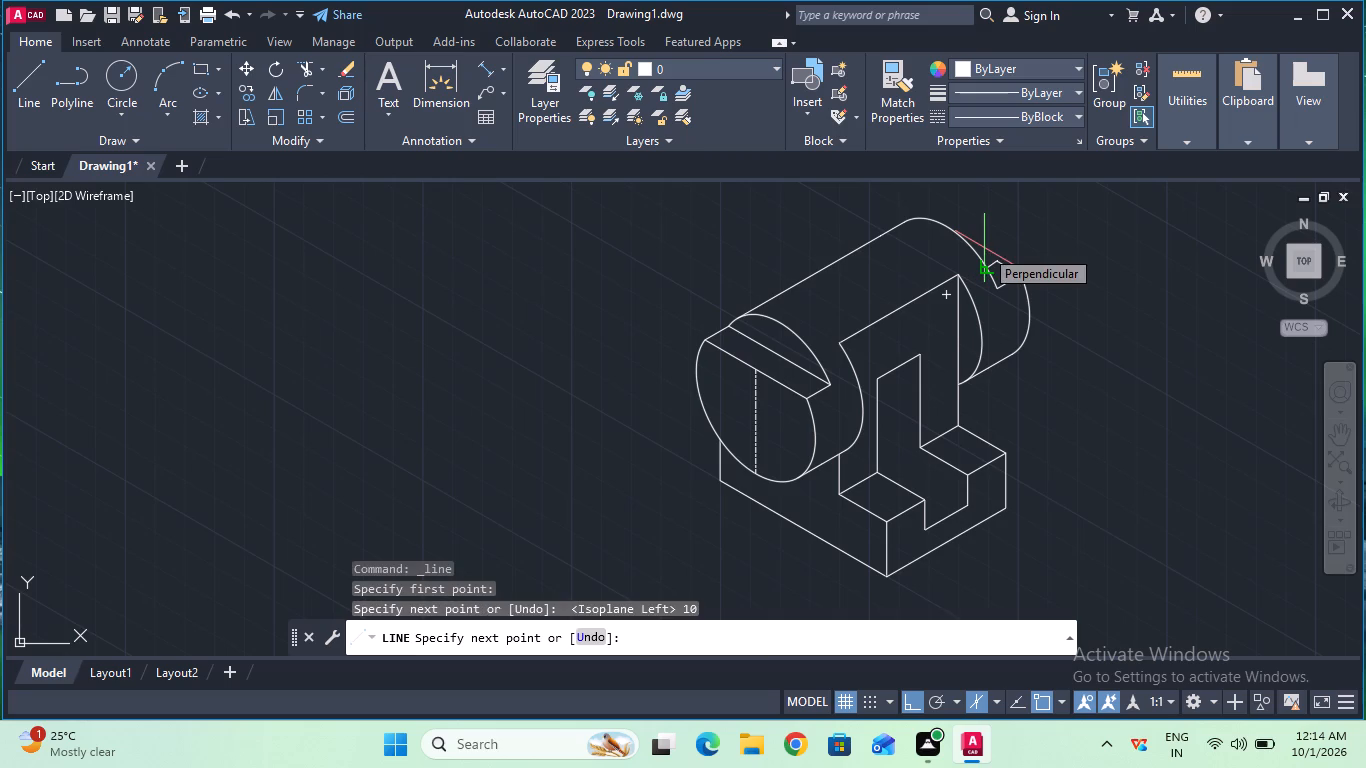
key("Escape")
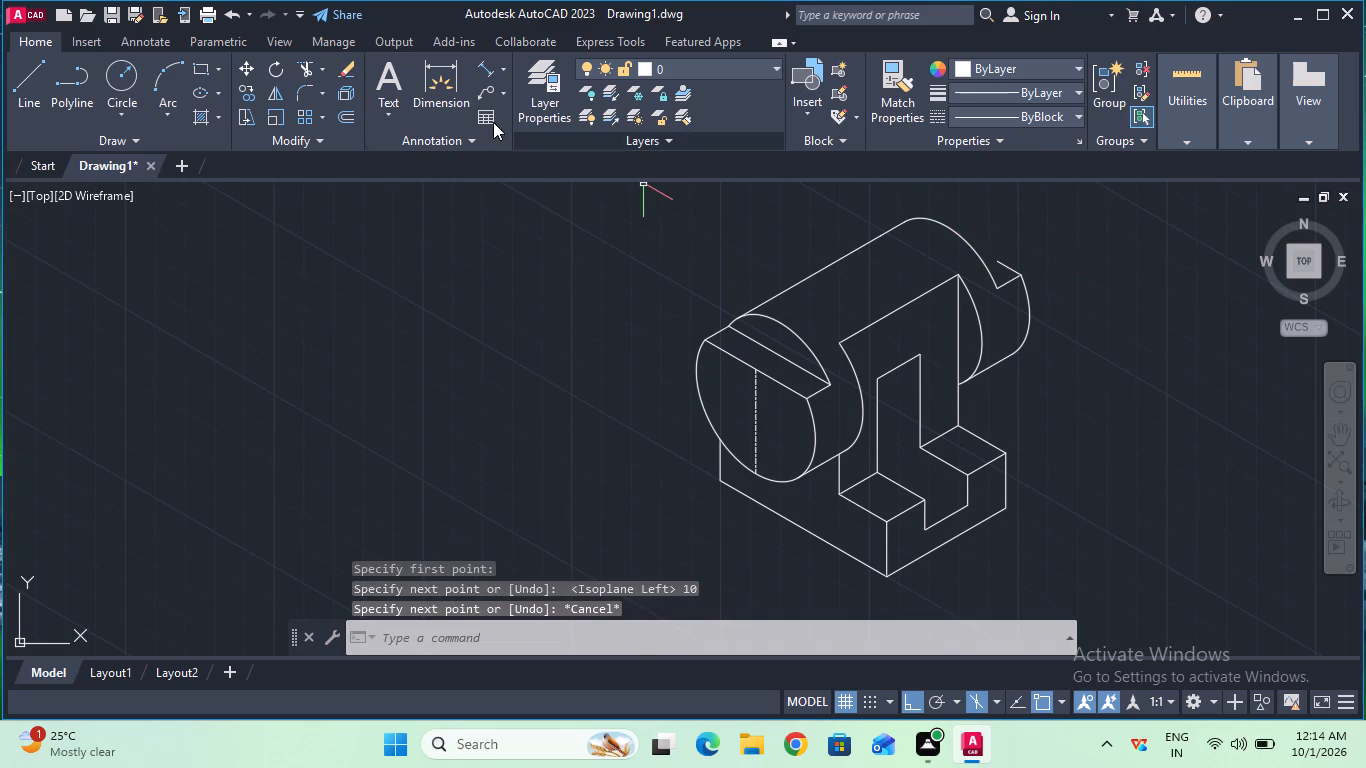
Extend the 10 mm line at the far end step to meet the cylinder's middle far arc.
left_click(324, 64)
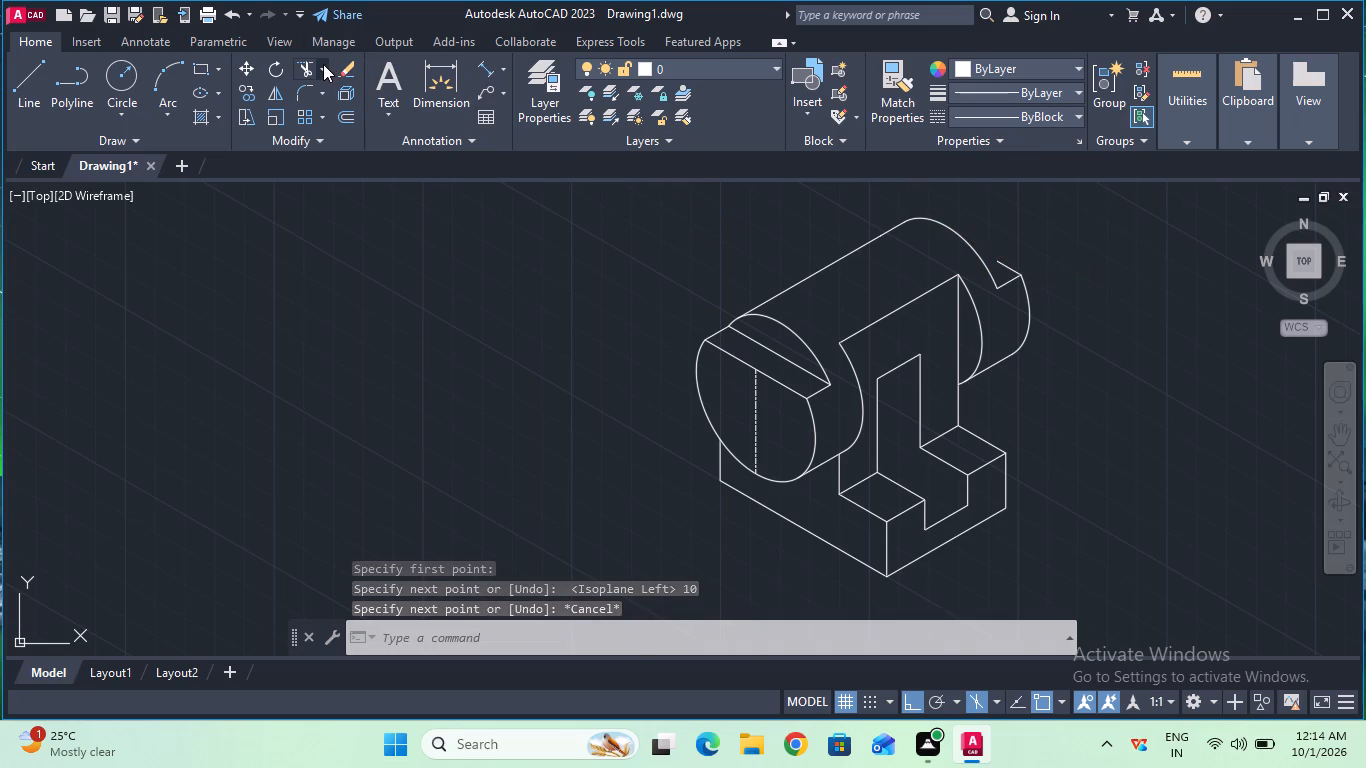
left_click(342, 128)
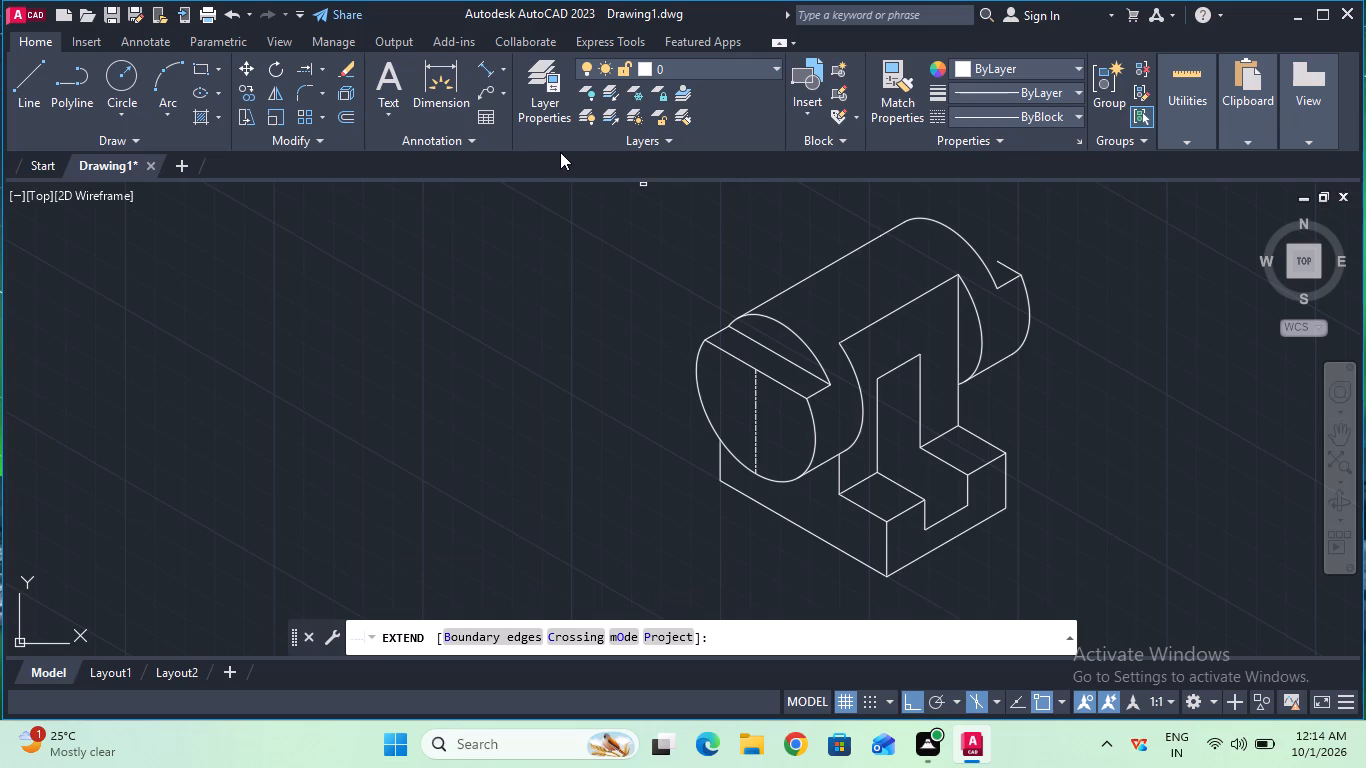
left_click(1002, 262)
key("grave")
key("Escape")
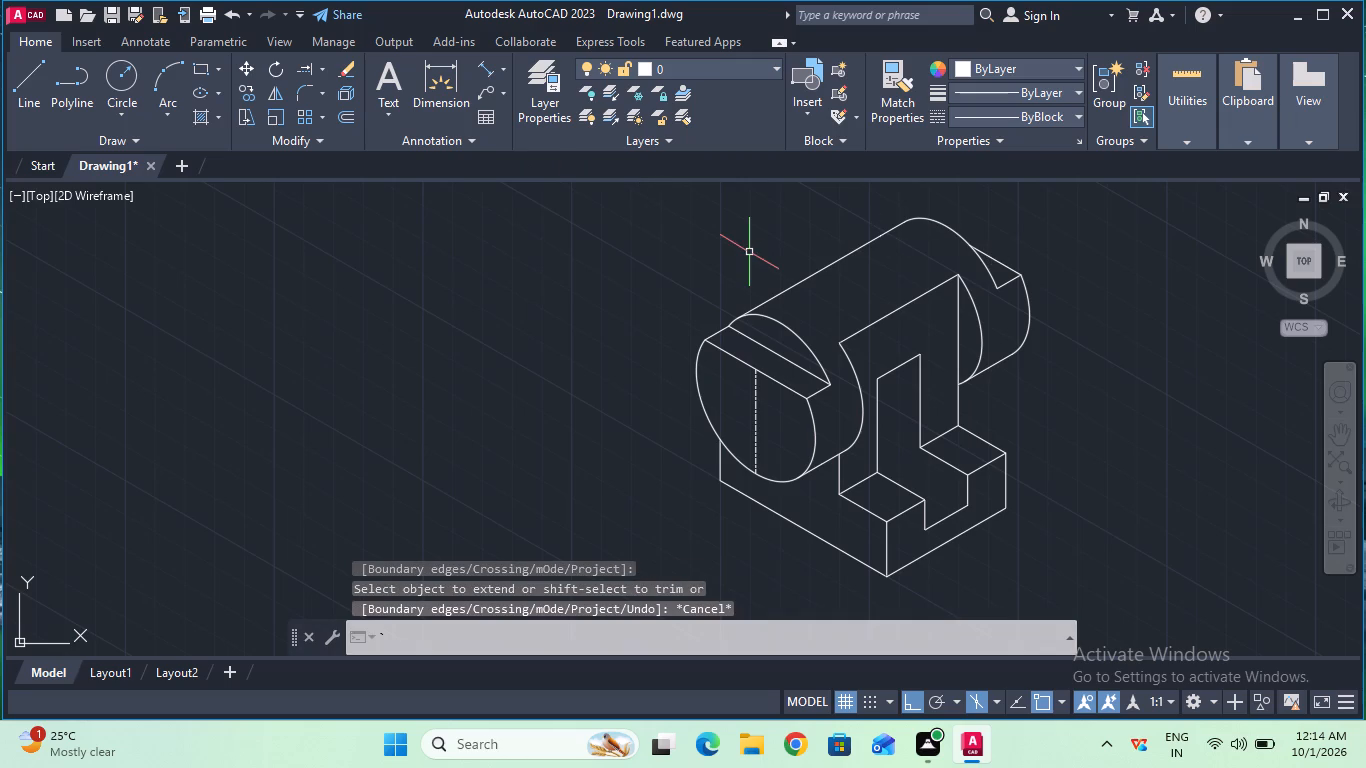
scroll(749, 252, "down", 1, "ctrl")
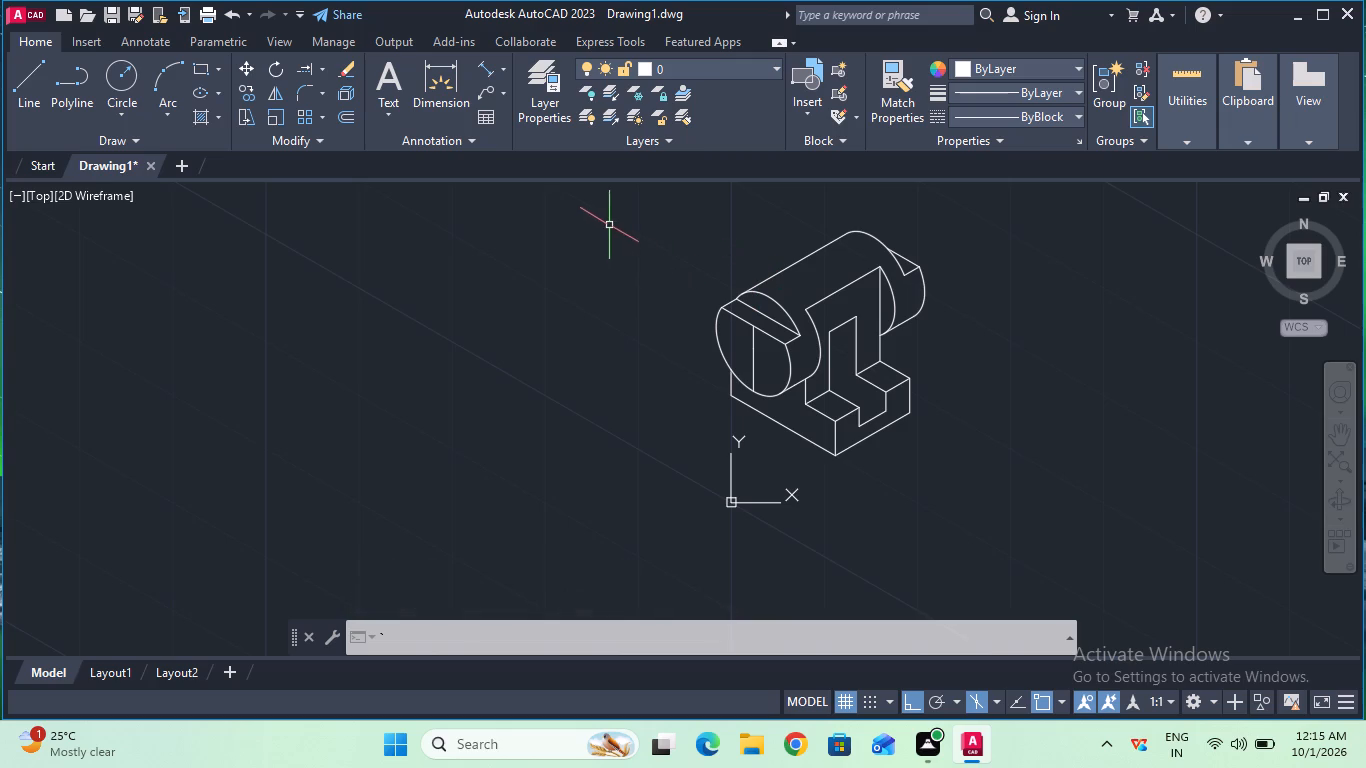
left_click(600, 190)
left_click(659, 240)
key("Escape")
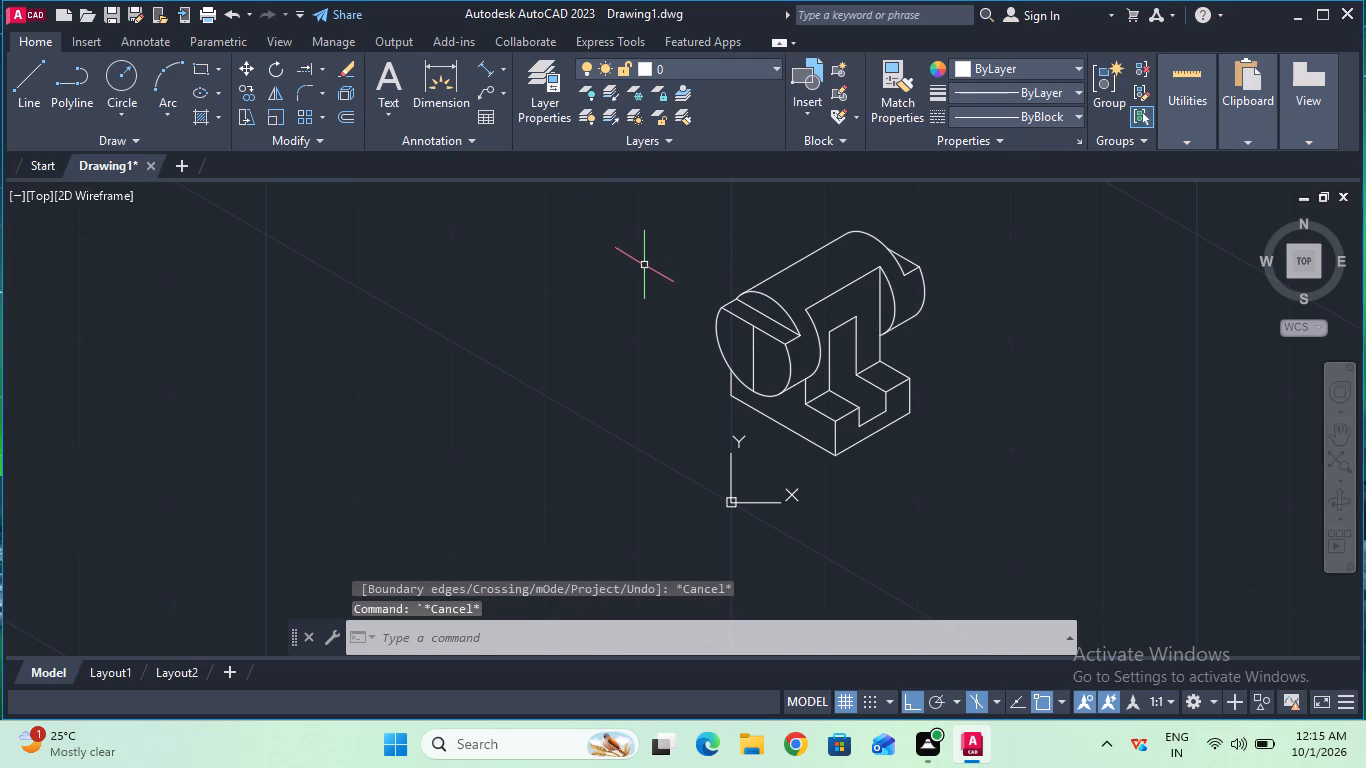
Erase the short segment of the cylinder's top edge beside the far end arc.
left_click(606, 214)
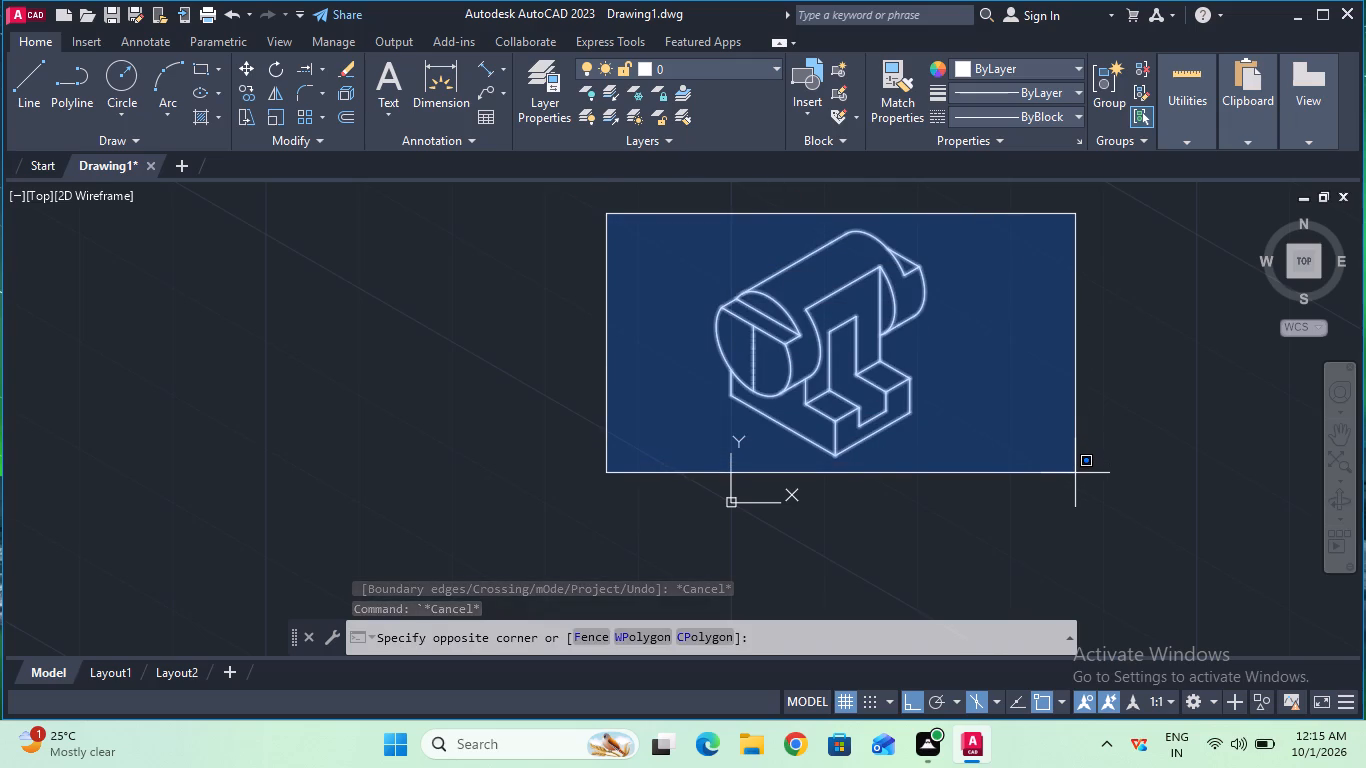
left_click(1024, 249)
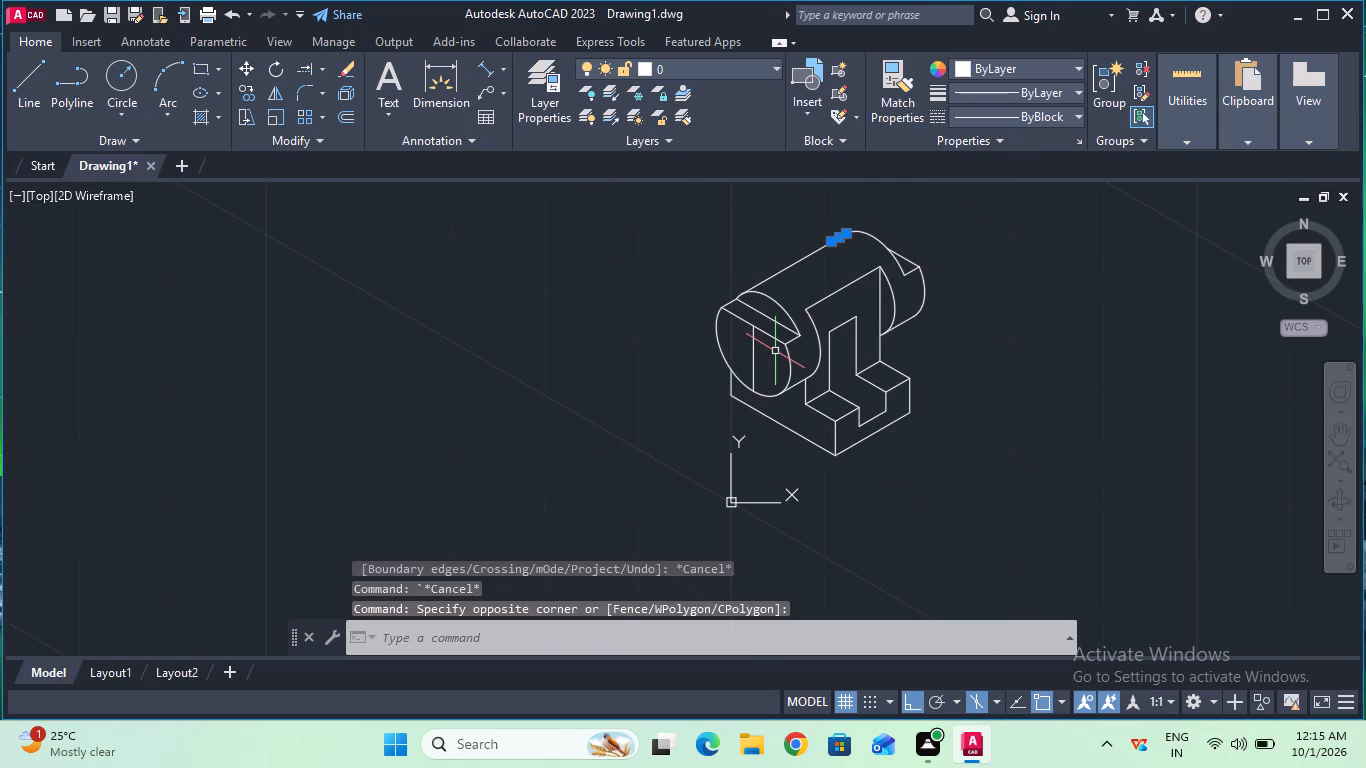
scroll(774, 351, "up", 2, "ctrl")
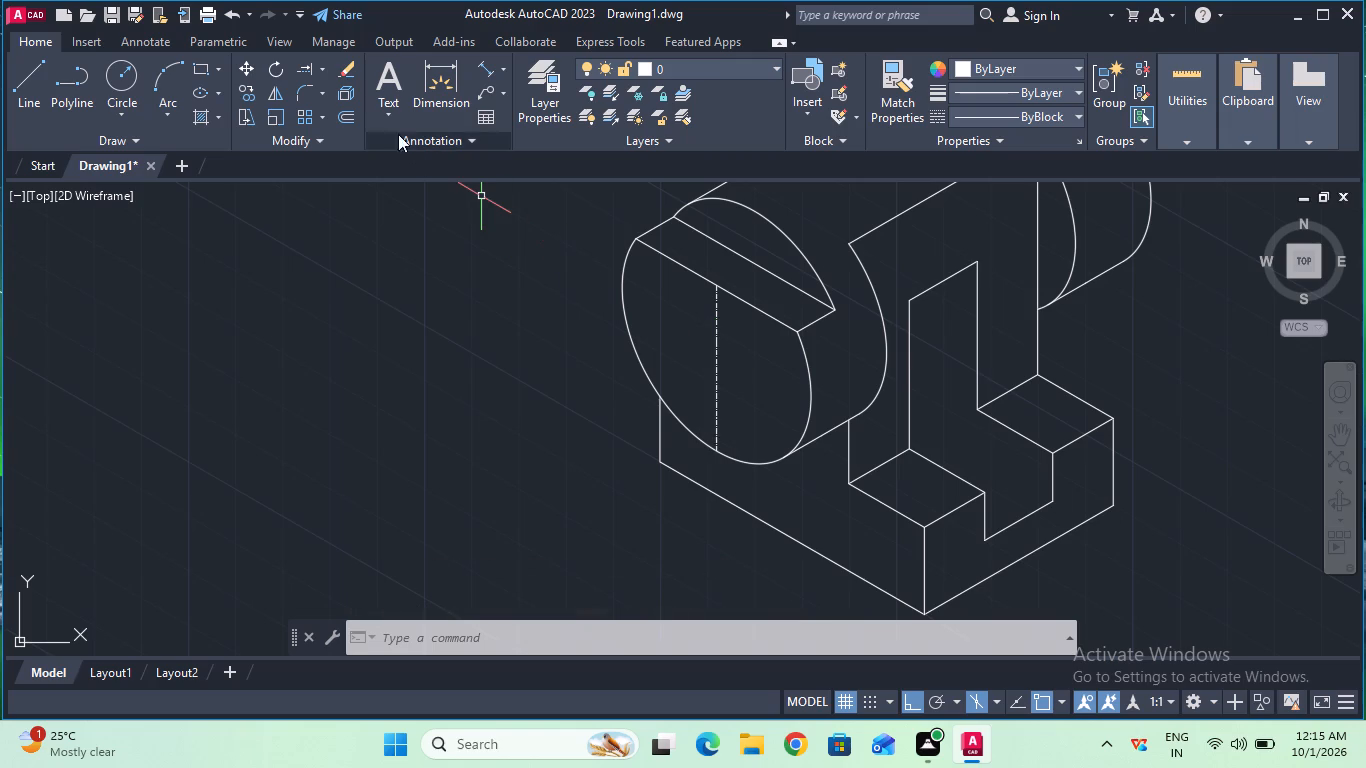
left_click(344, 74)
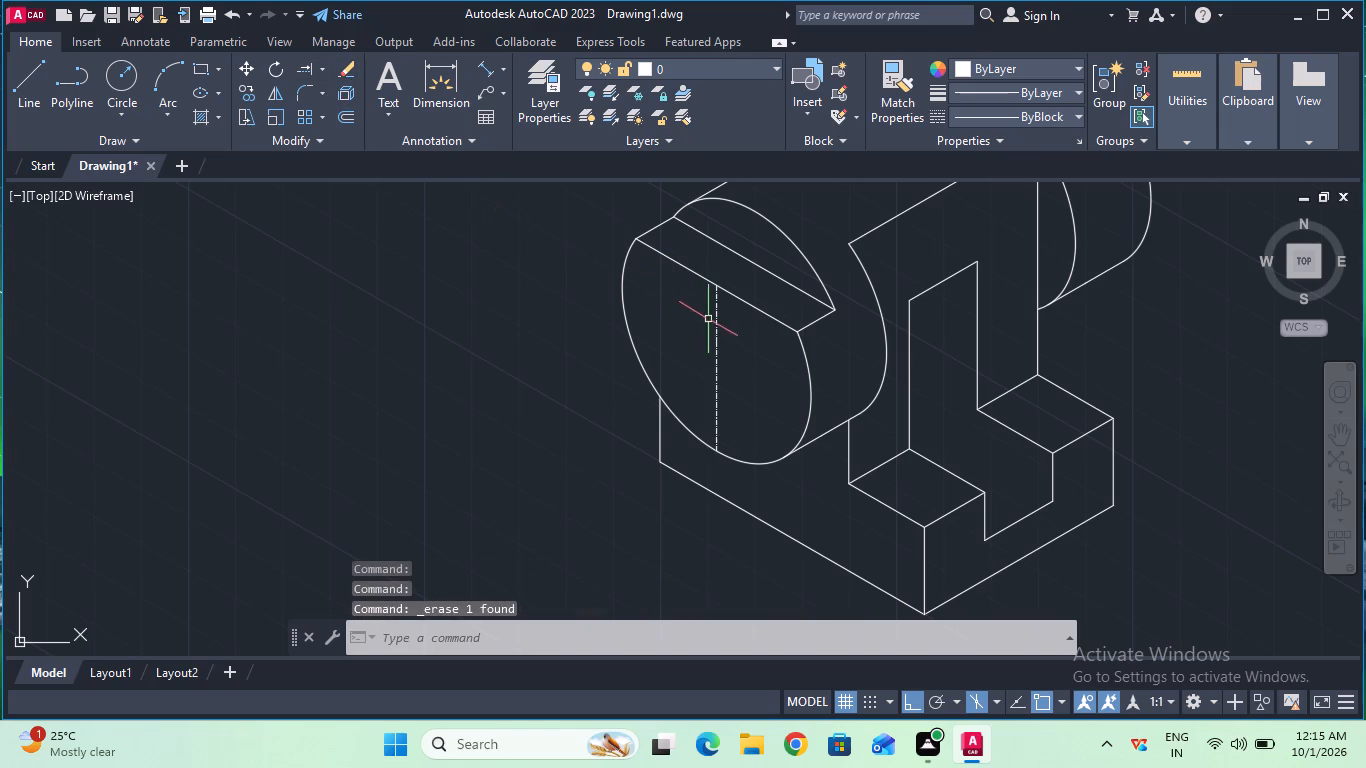
Erase the upper and lower pieces of the vertical centerline on the cylinder's front face.
left_click(351, 76)
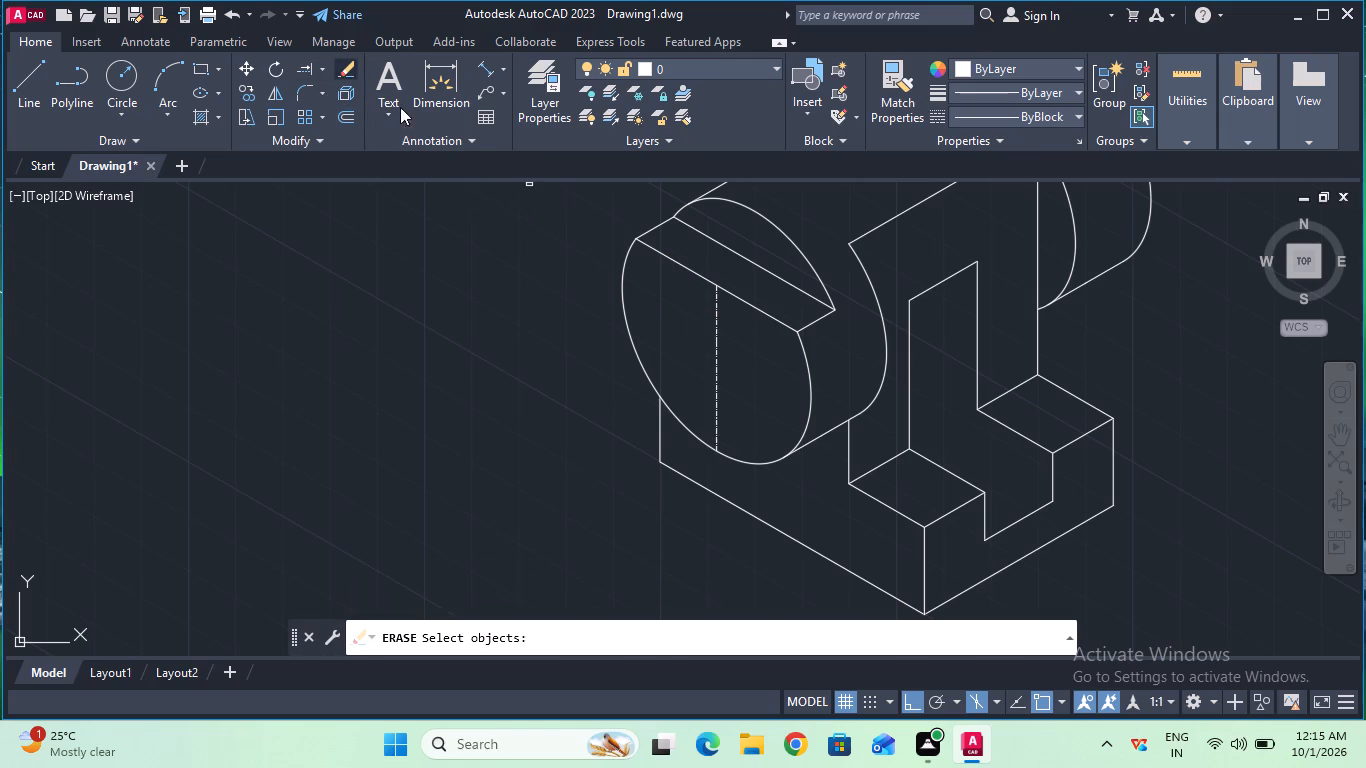
left_click(715, 327)
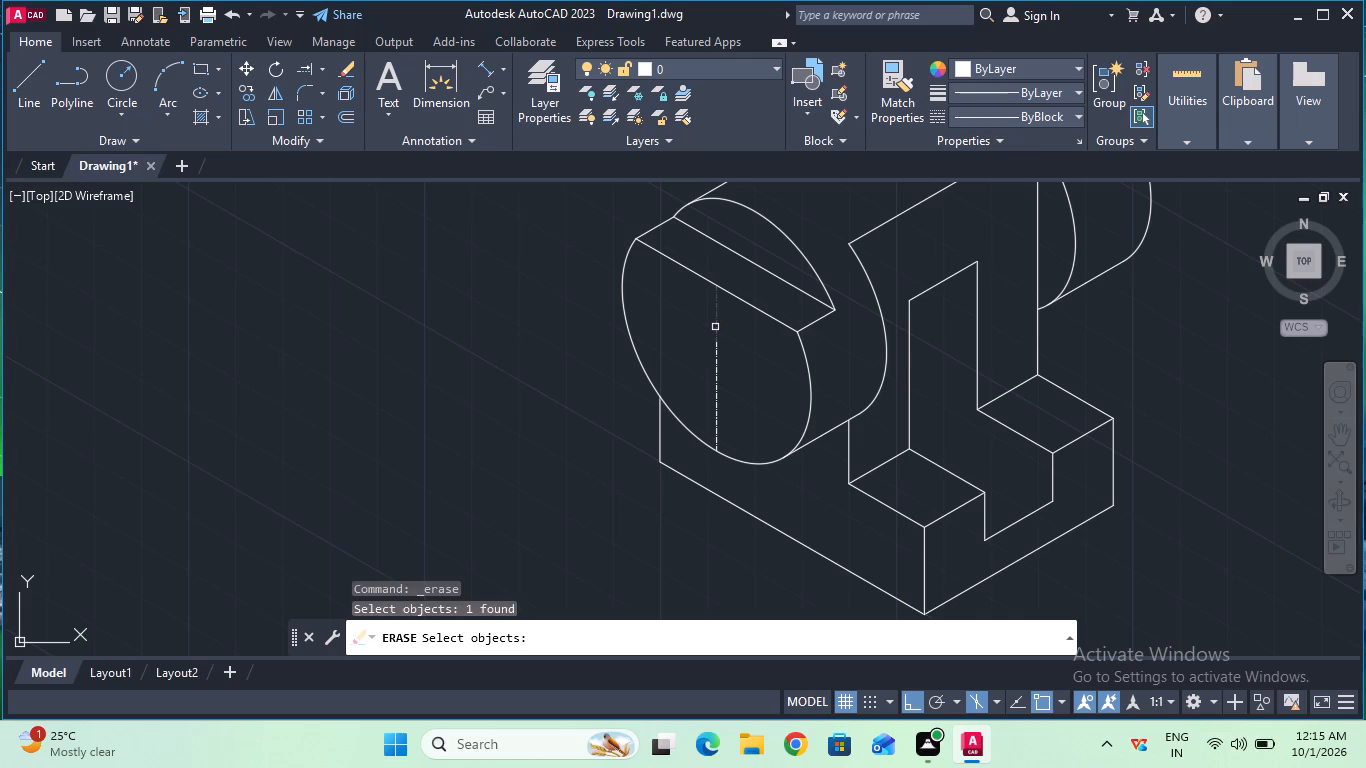
key("Return")
left_click(340, 60)
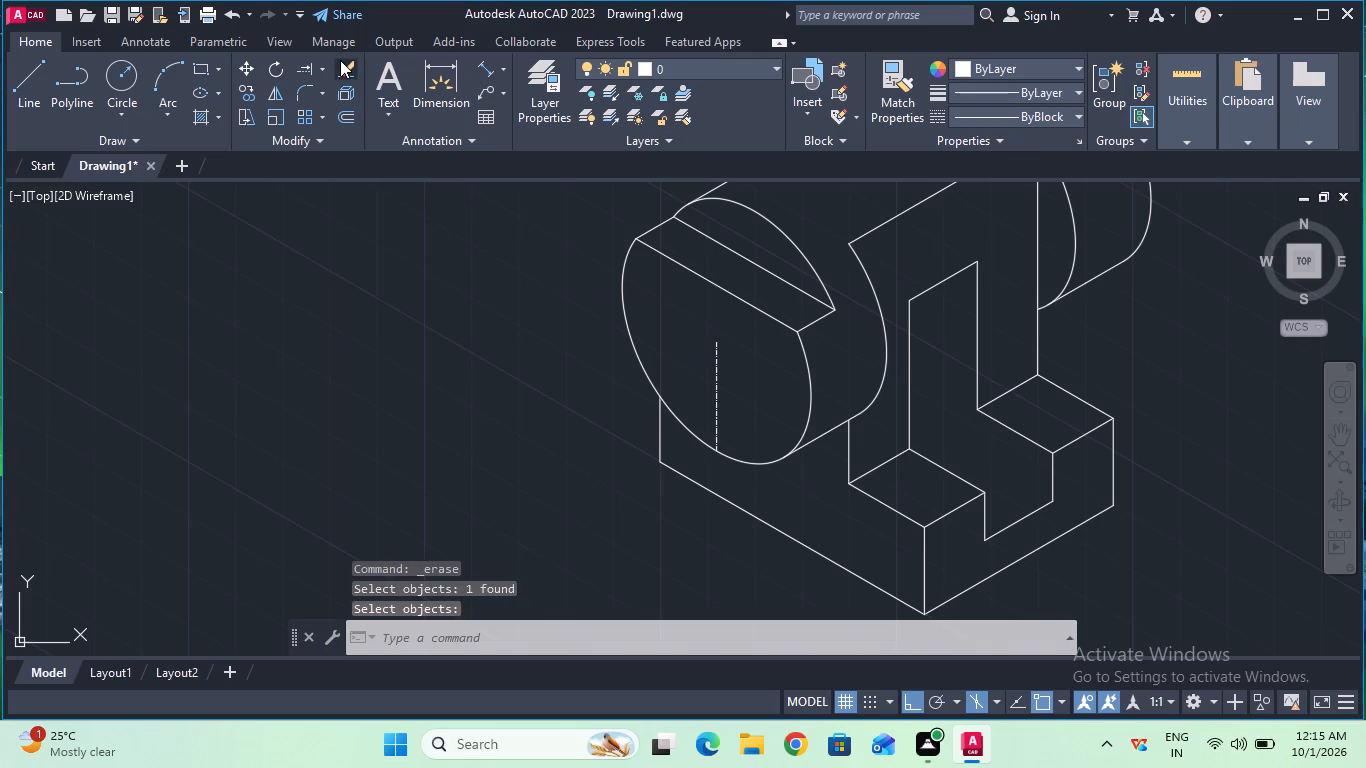
left_click(717, 370)
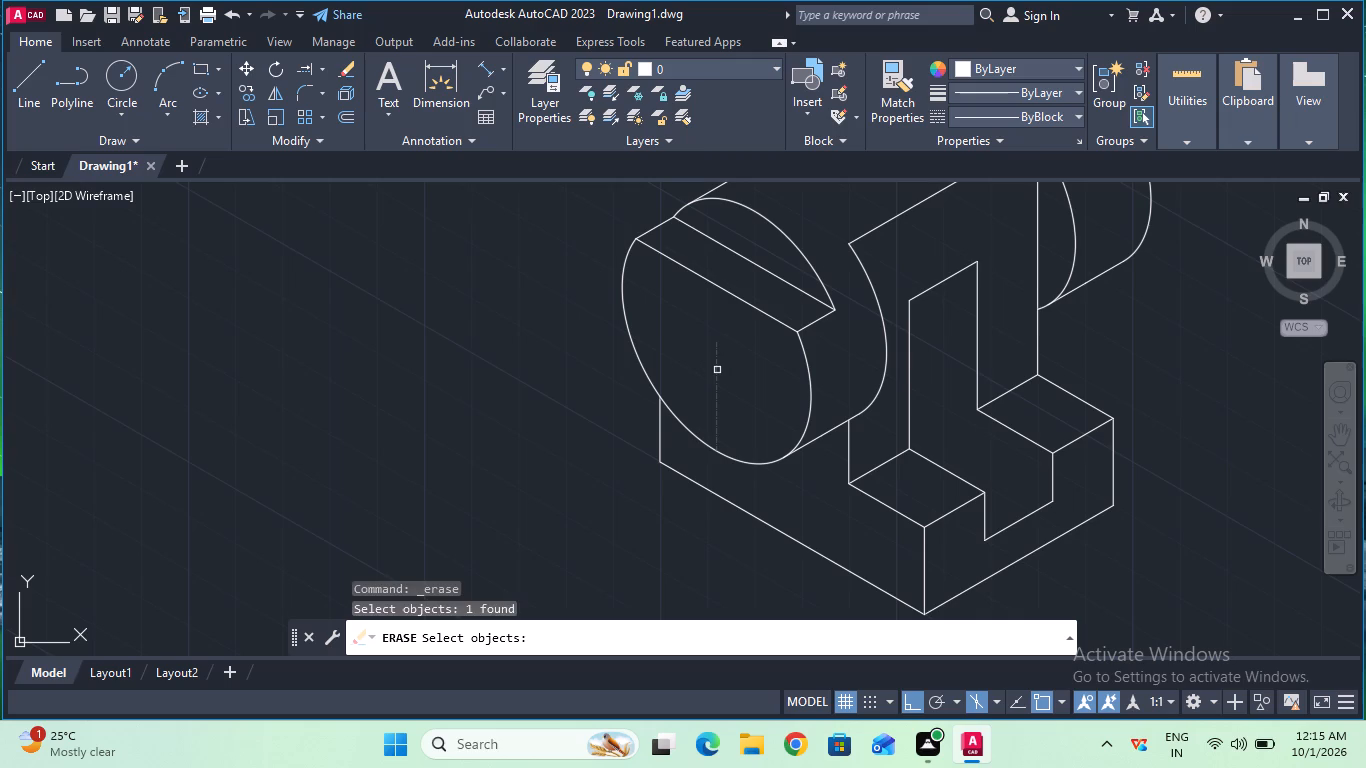
key("Return")
scroll(717, 370, "down", 2, "ctrl")
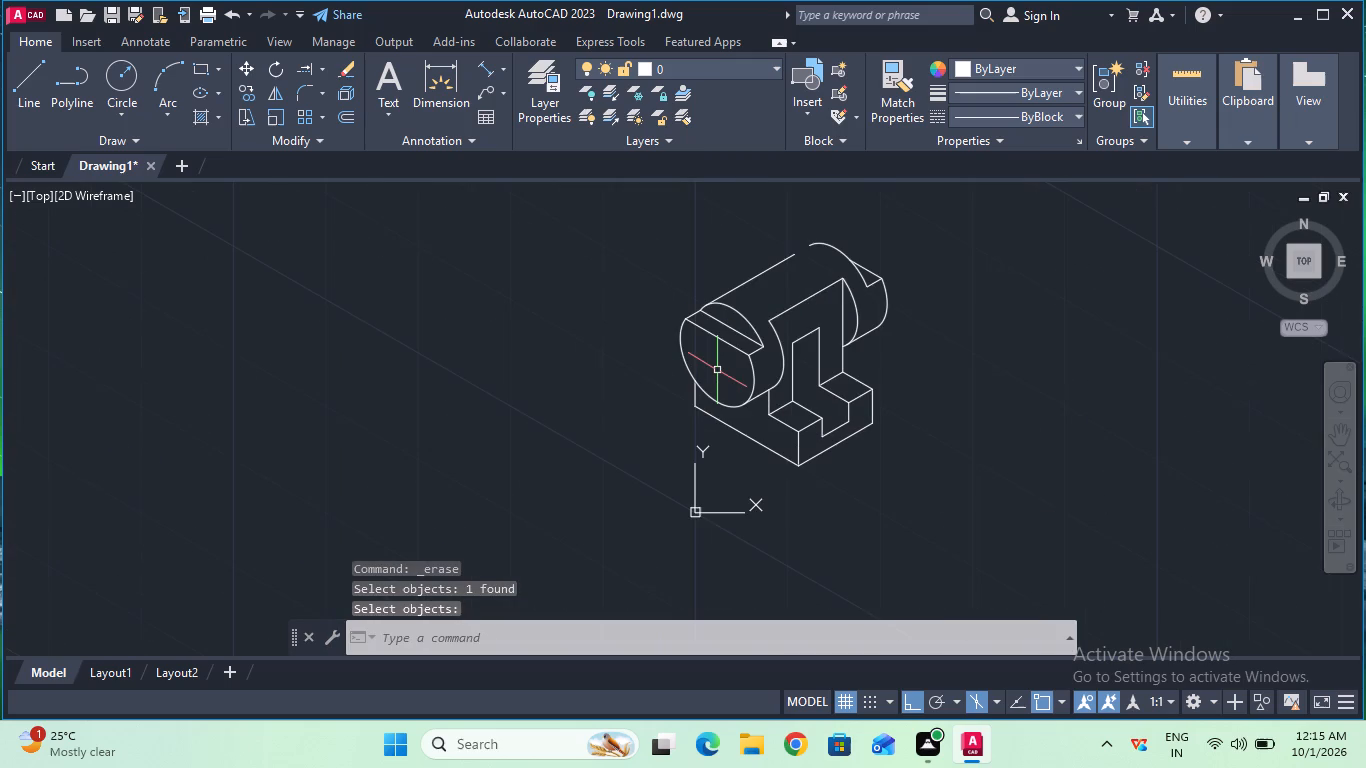
scroll(777, 266, "up", 1, "ctrl")
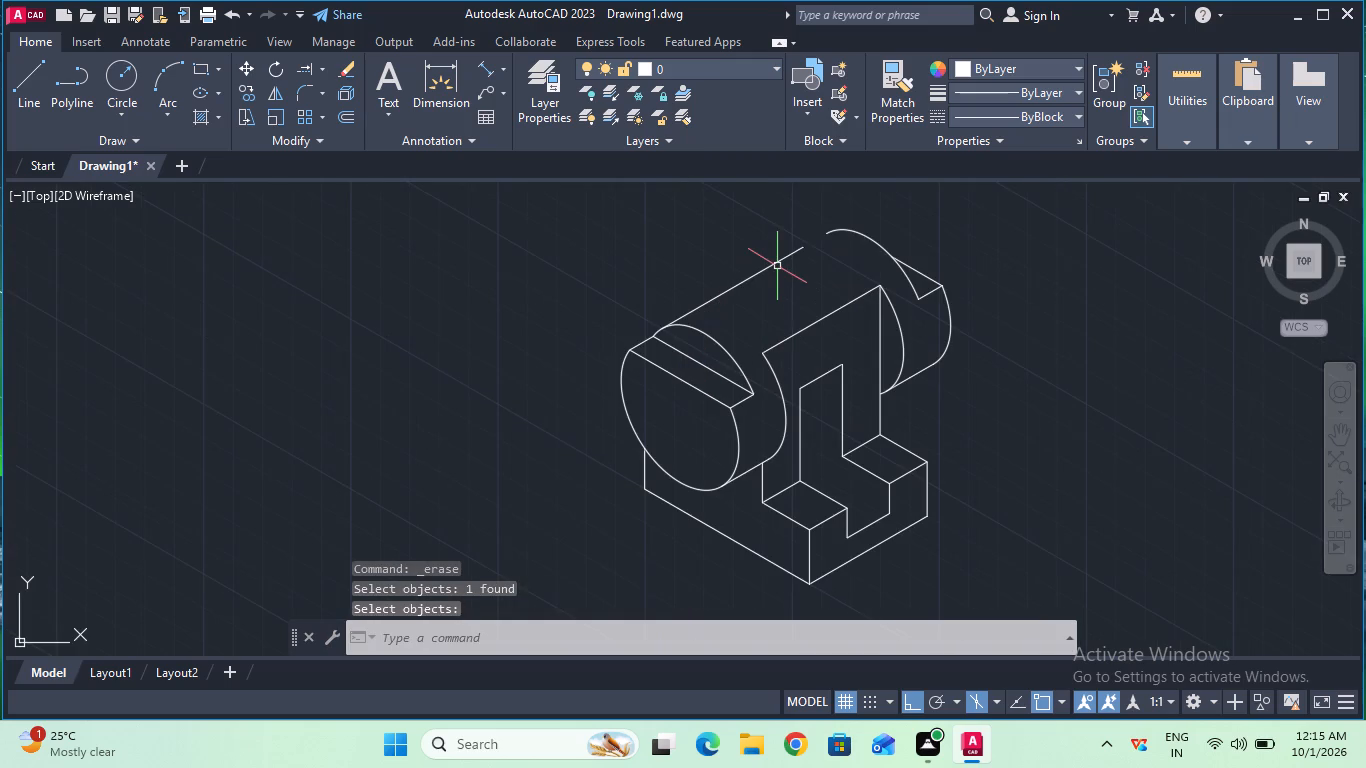
Extend the cylinder's long top edge to meet the far end arc.
left_click(305, 68)
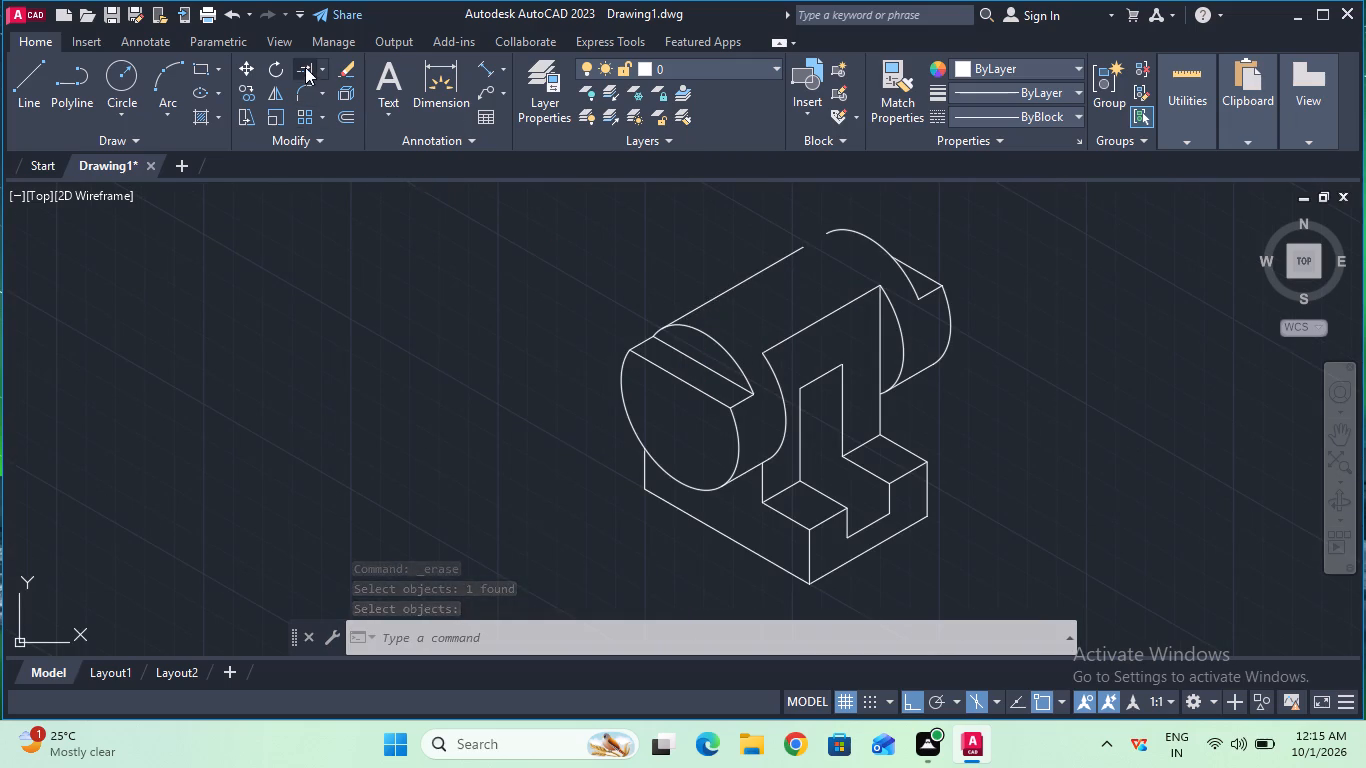
left_click(797, 252)
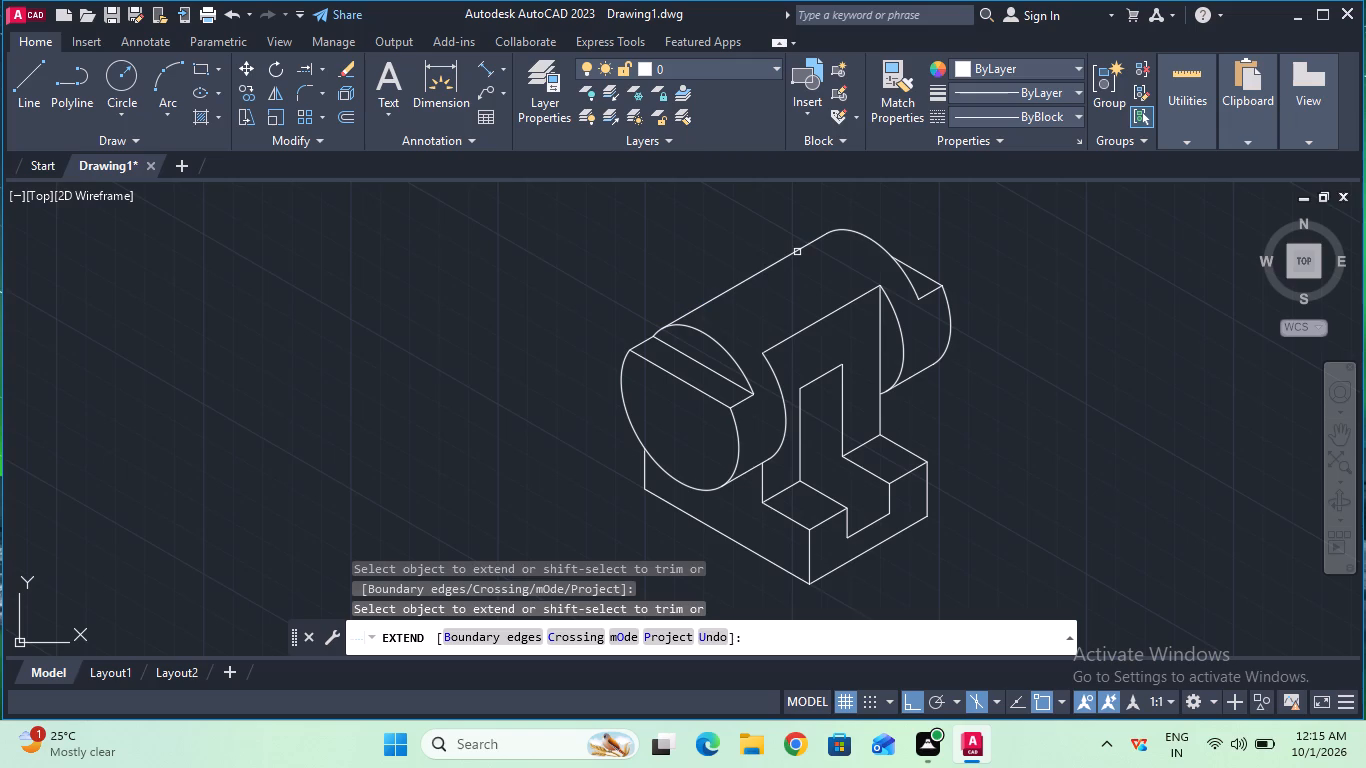
key("Escape")
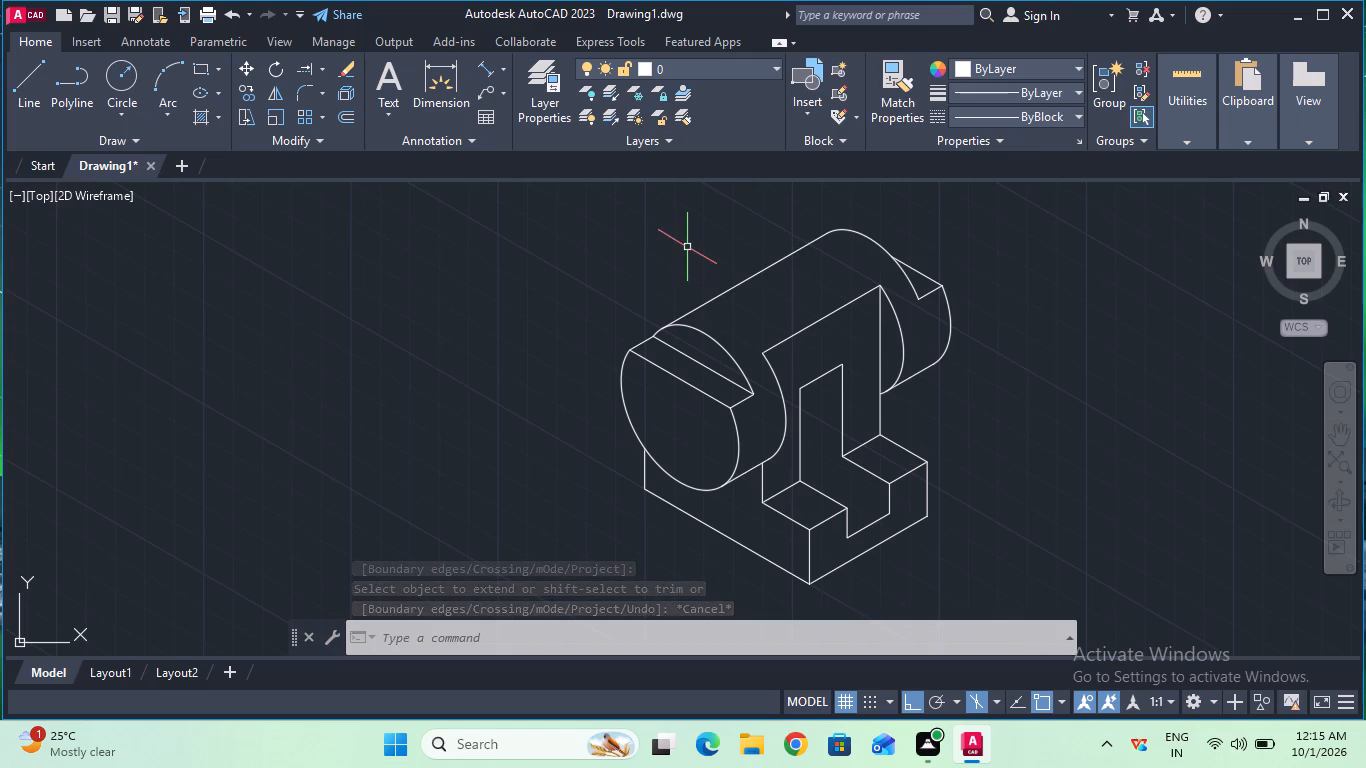
Select the whole isometric shaft guide and join its connected lines and arcs.
scroll(687, 247, "down", 1, "ctrl")
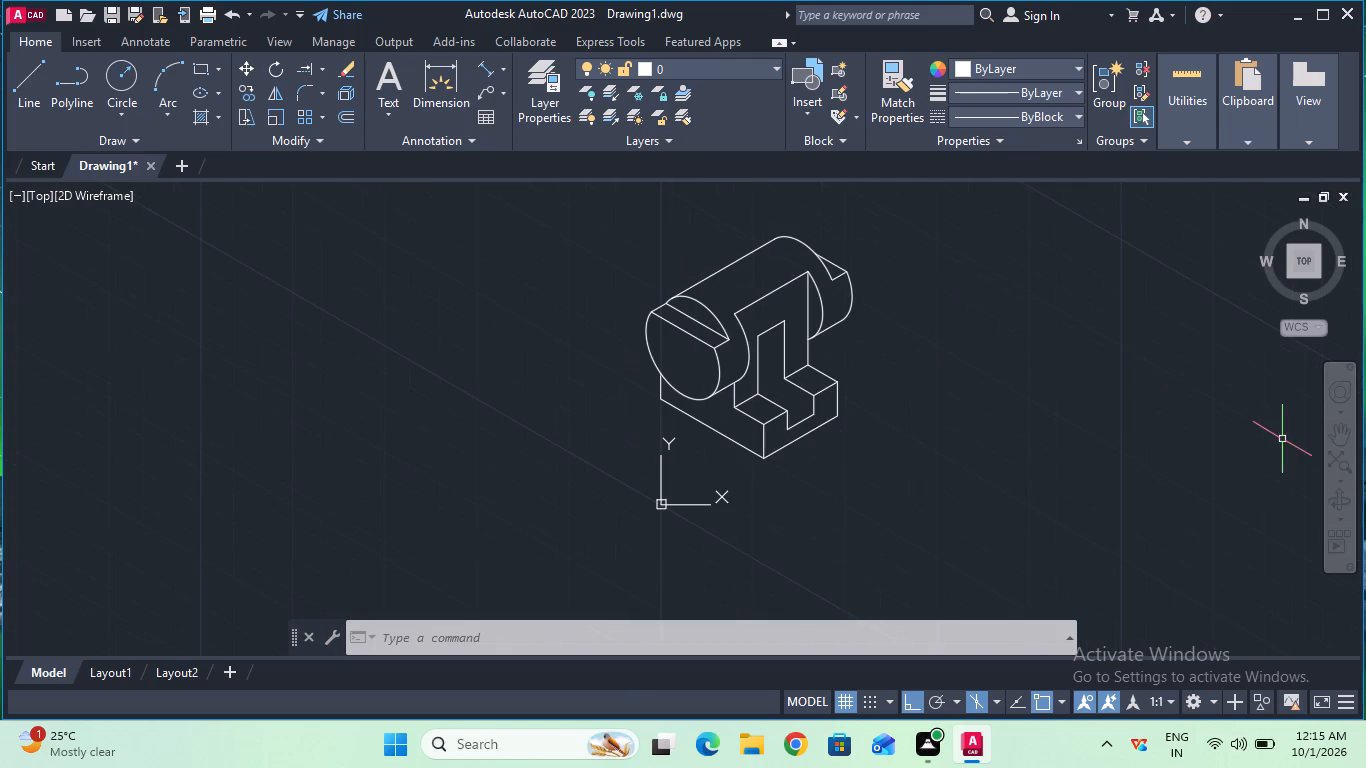
left_click(1346, 431)
left_click_drag(1004, 380, 1113, 477)
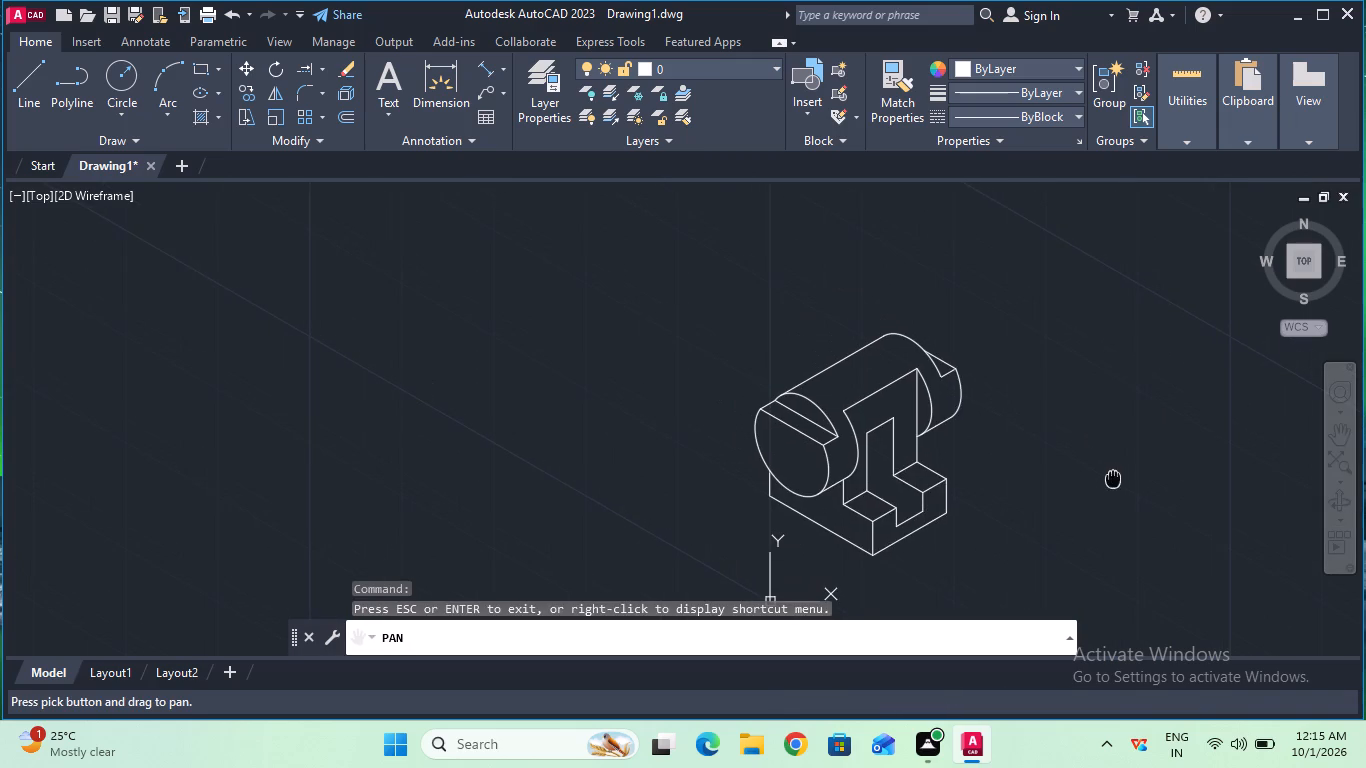
key("Escape")
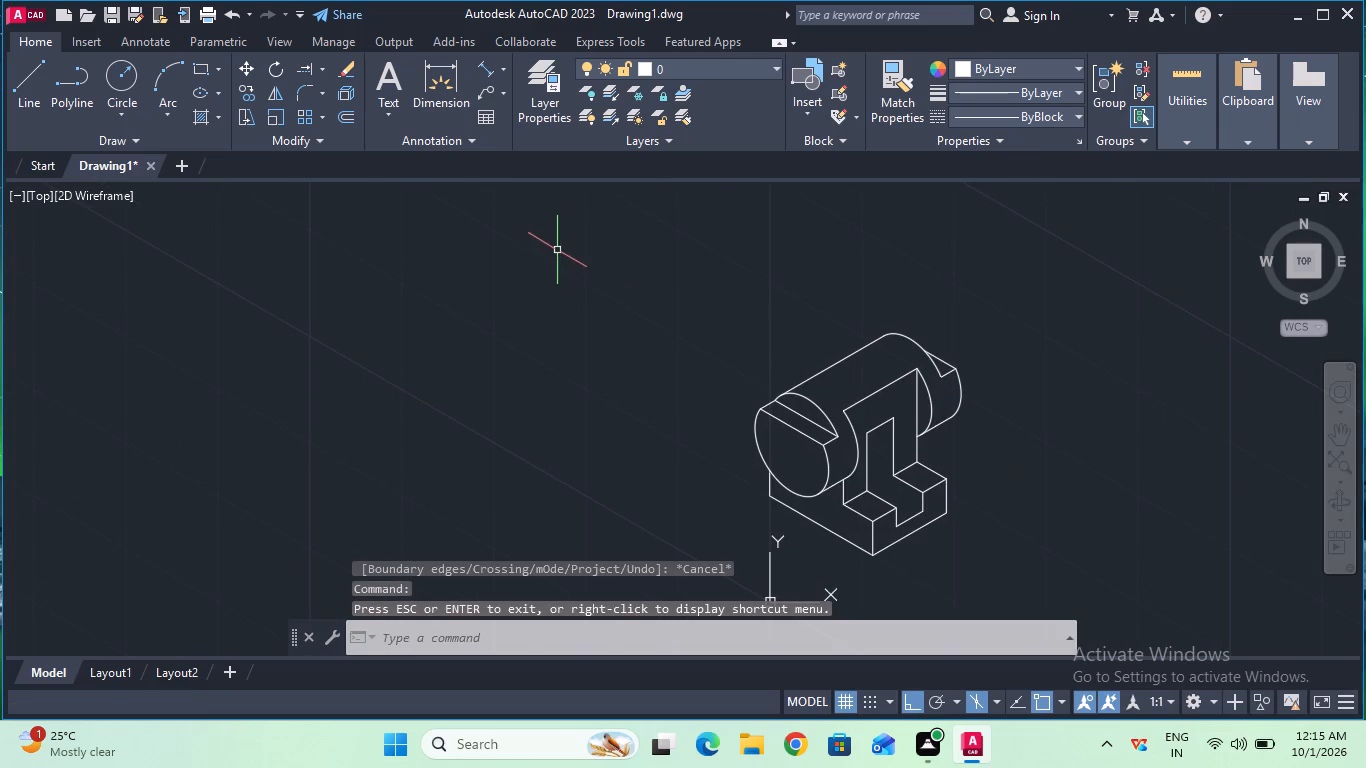
left_click(557, 250)
left_click(1041, 569)
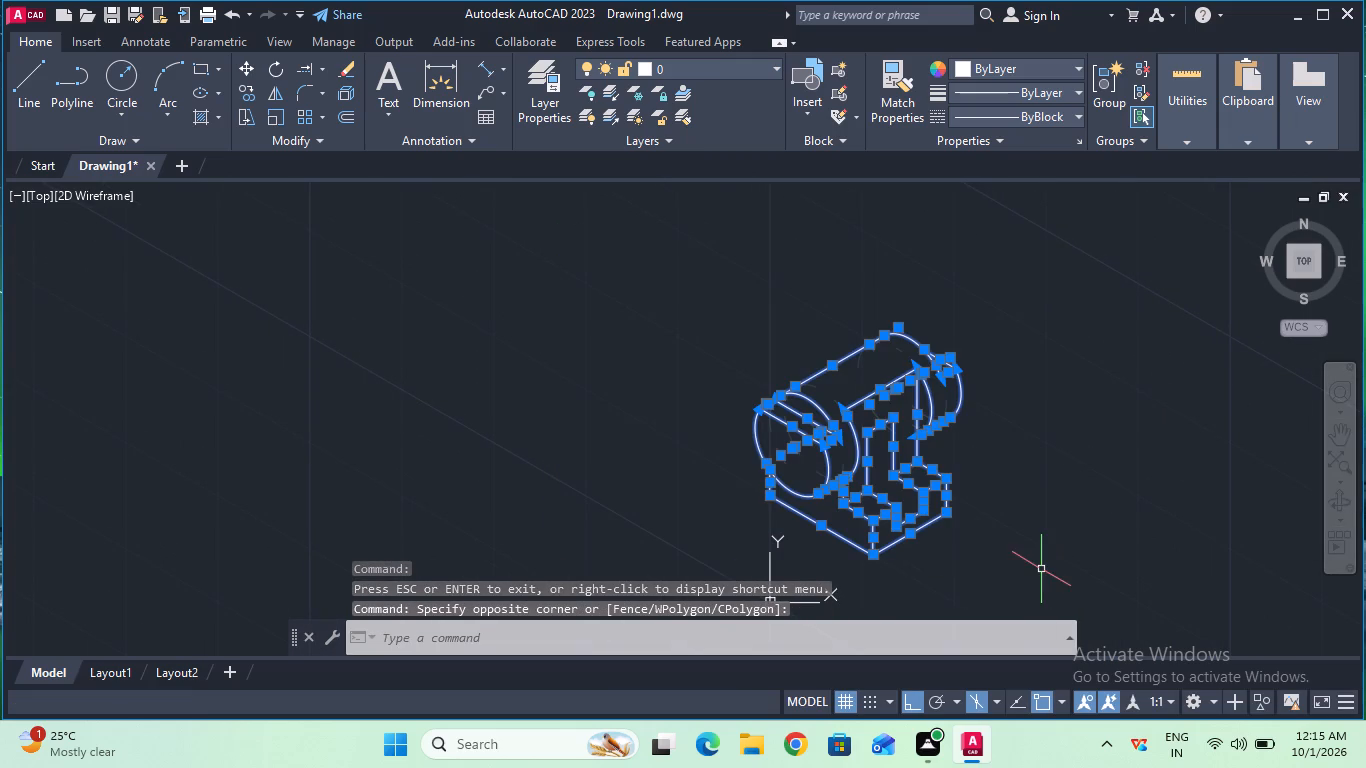
type("joi")
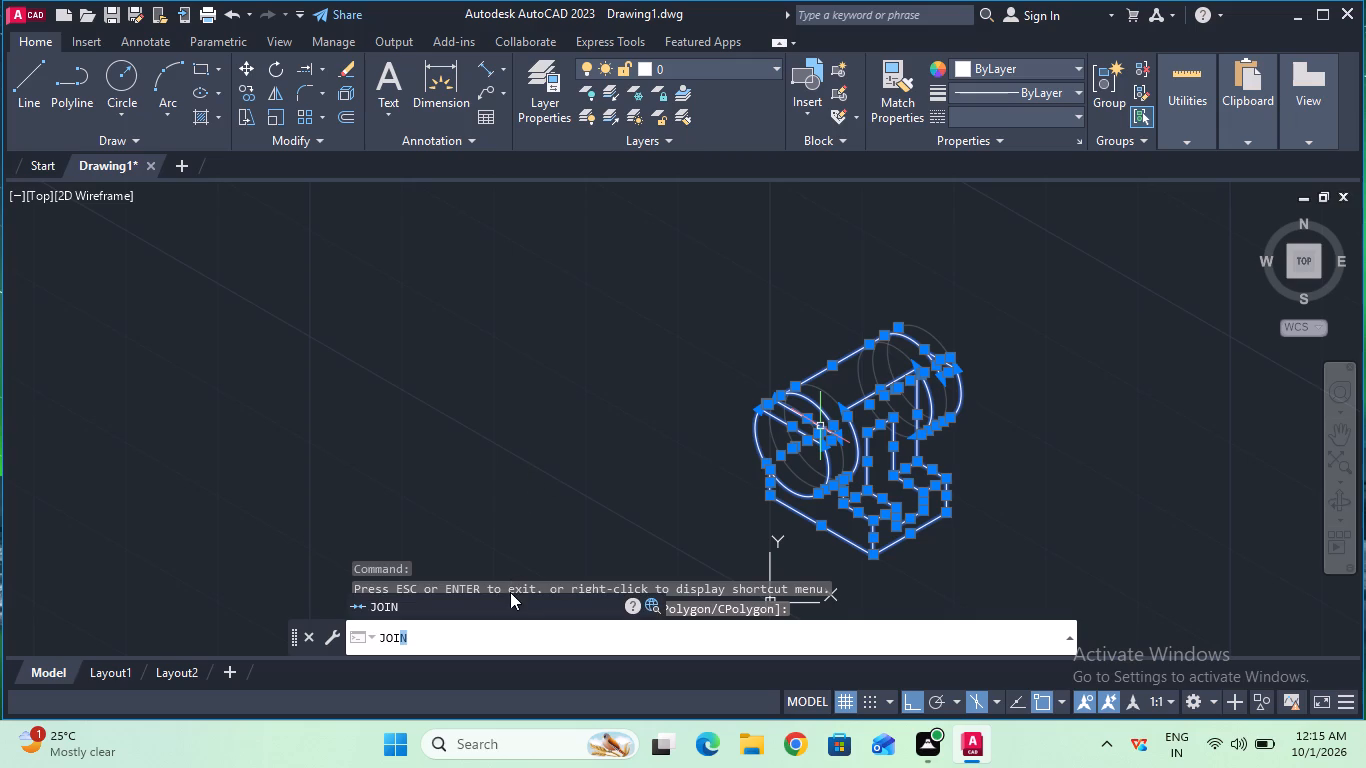
left_click(510, 601)
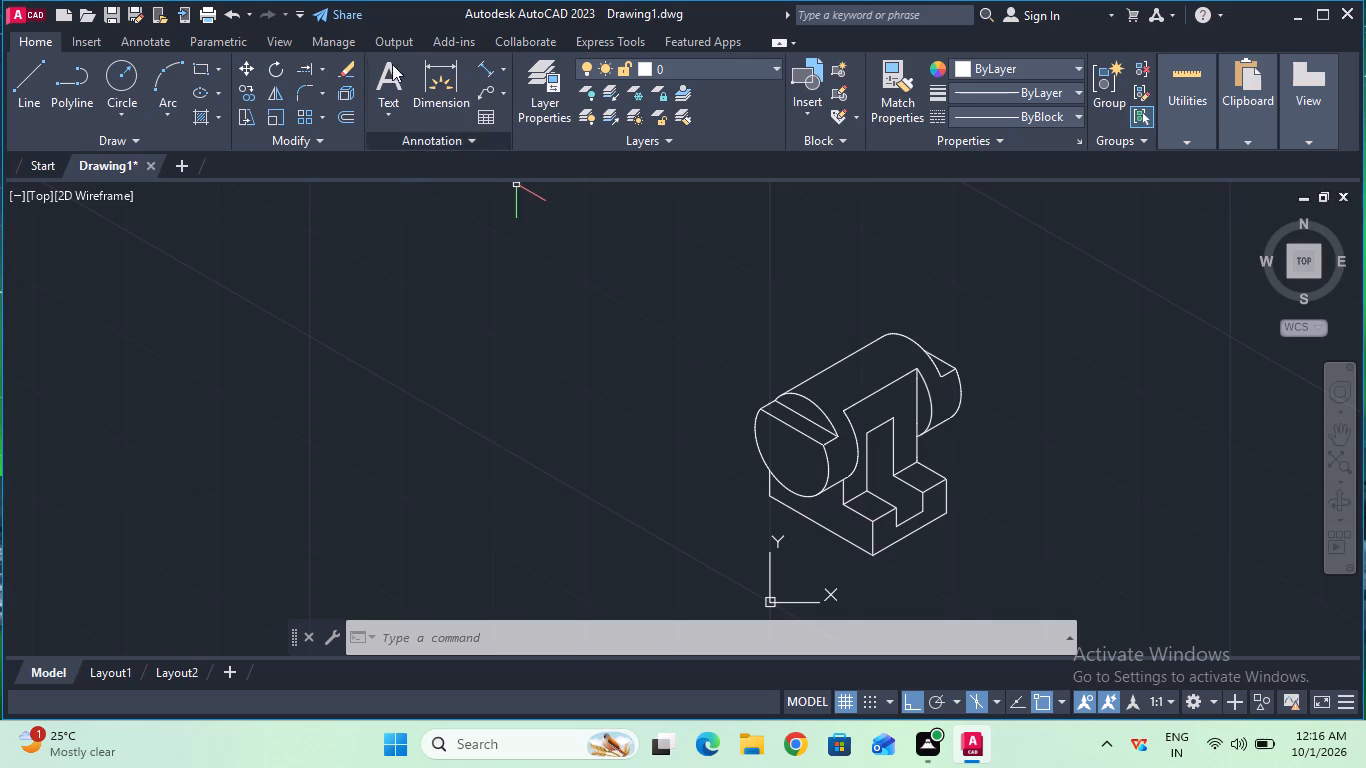
Add an aligned dimension along the top edge of the tall slot in the upright, placed just above the edge.
left_click(477, 66)
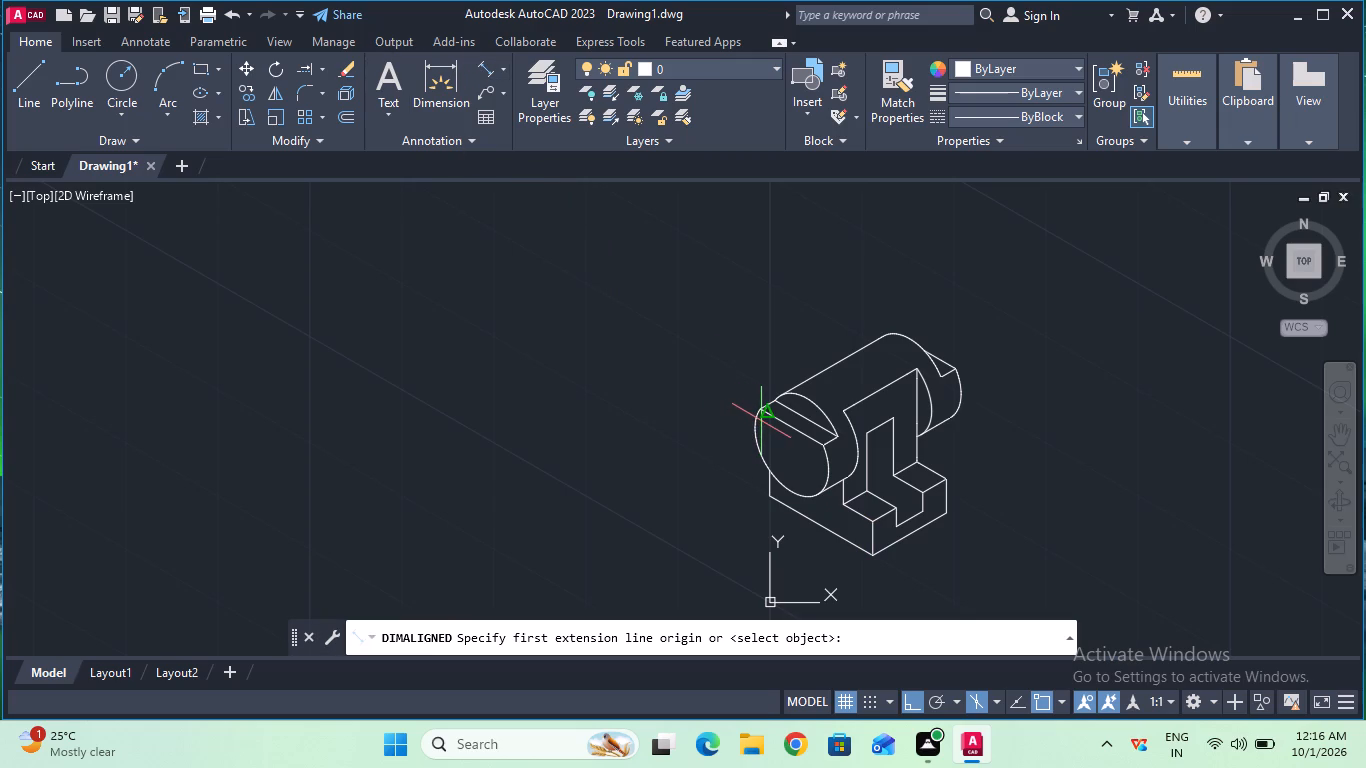
key("Escape")
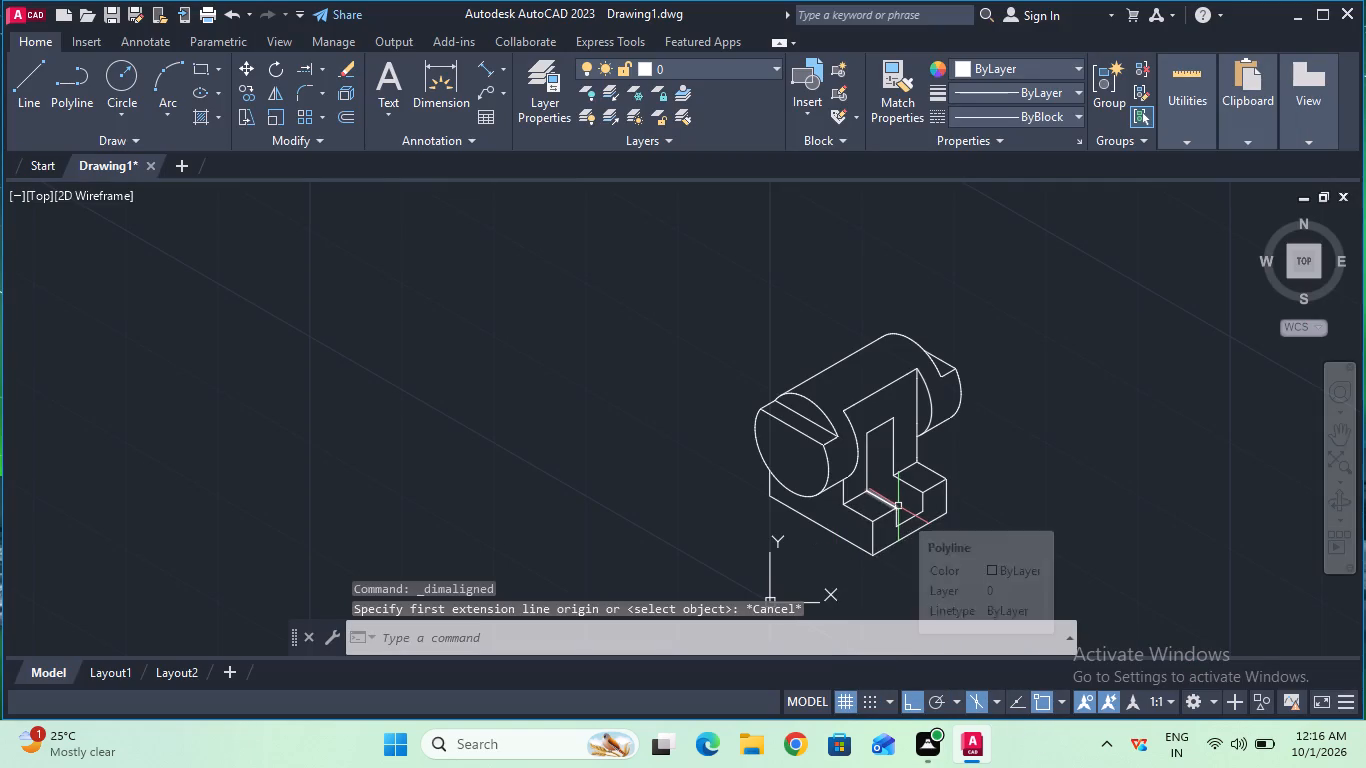
scroll(898, 506, "up", 3, "ctrl")
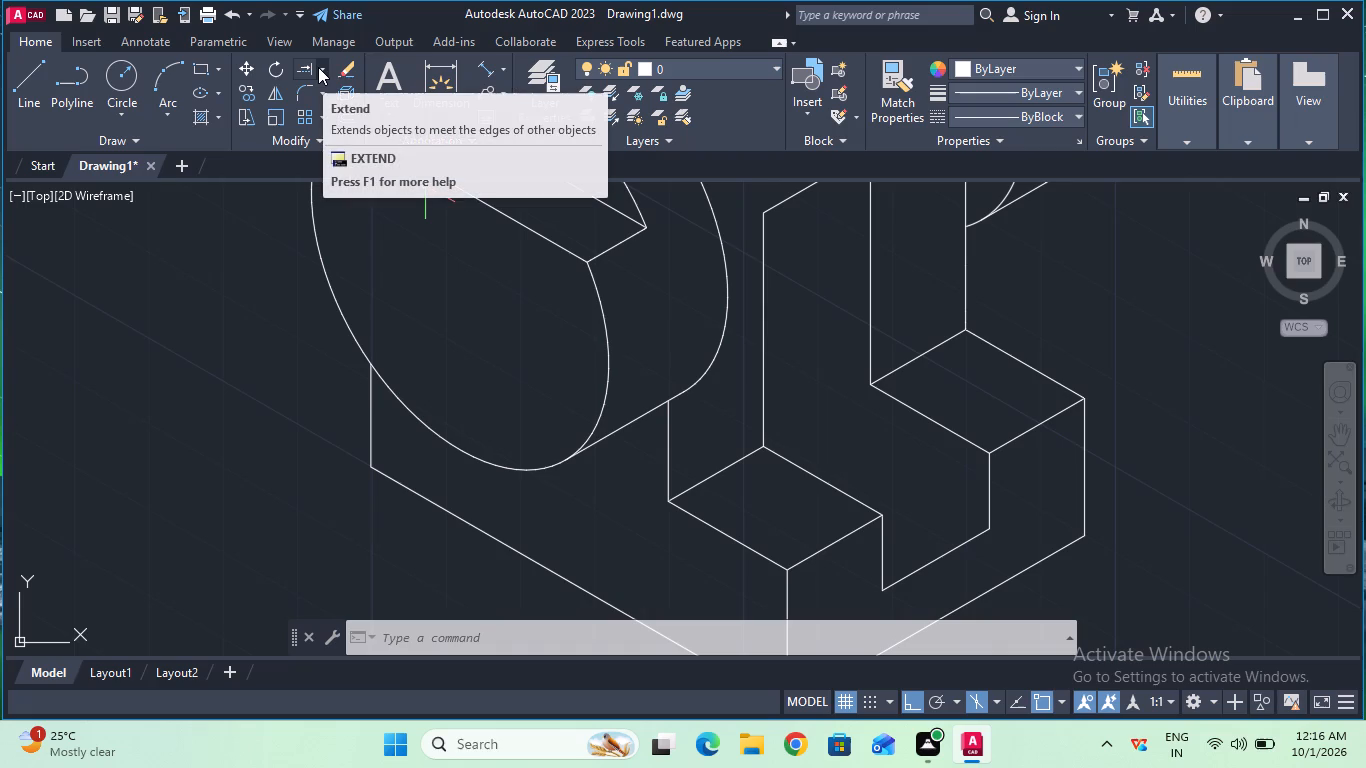
left_click(477, 69)
scroll(827, 270, "down", 2, "ctrl")
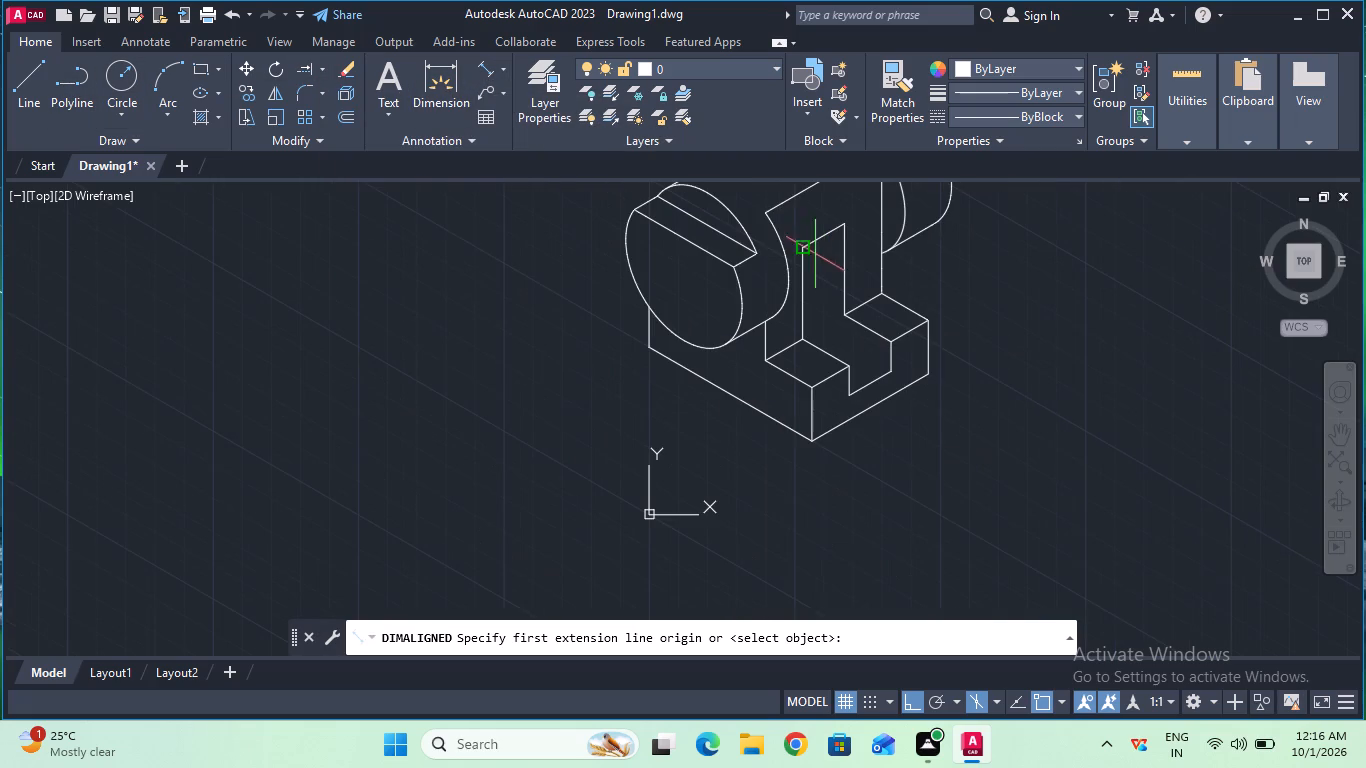
left_click(806, 247)
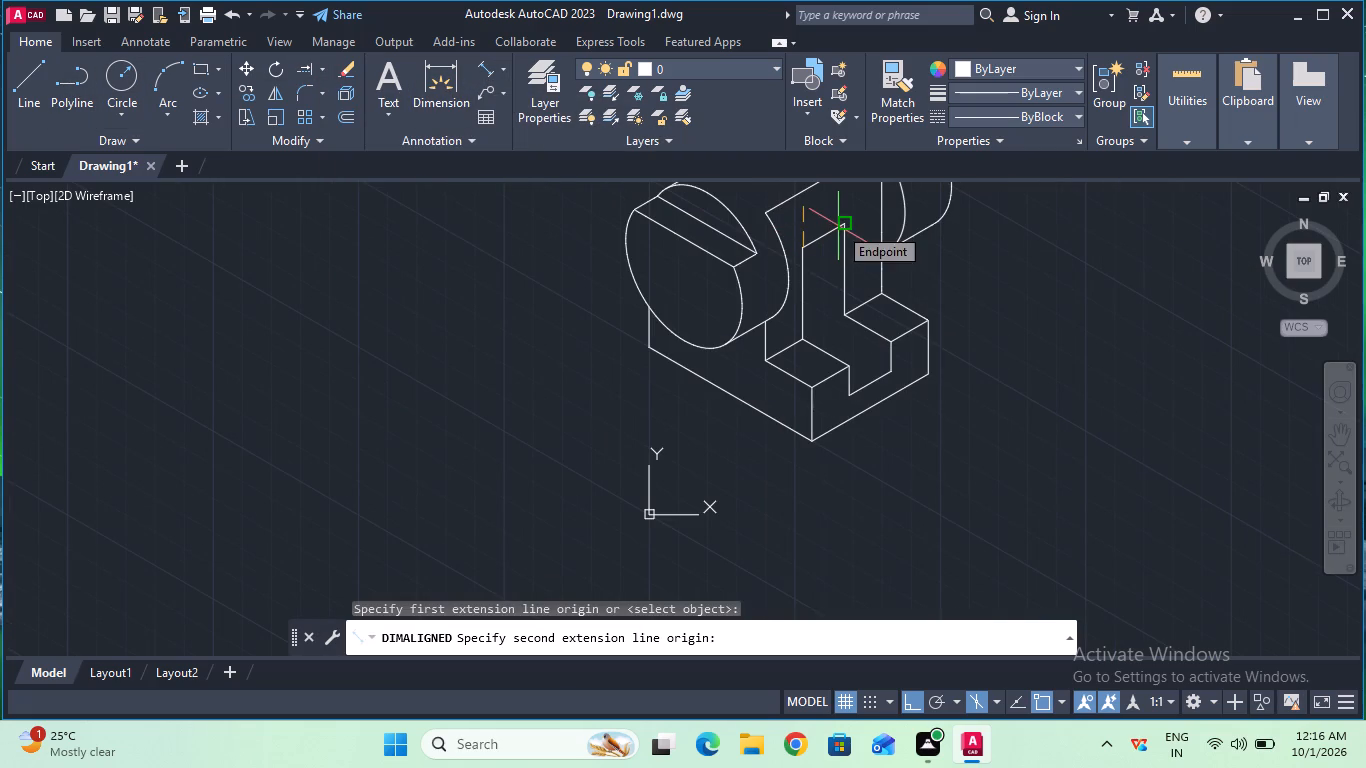
left_click(841, 226)
left_click(833, 207)
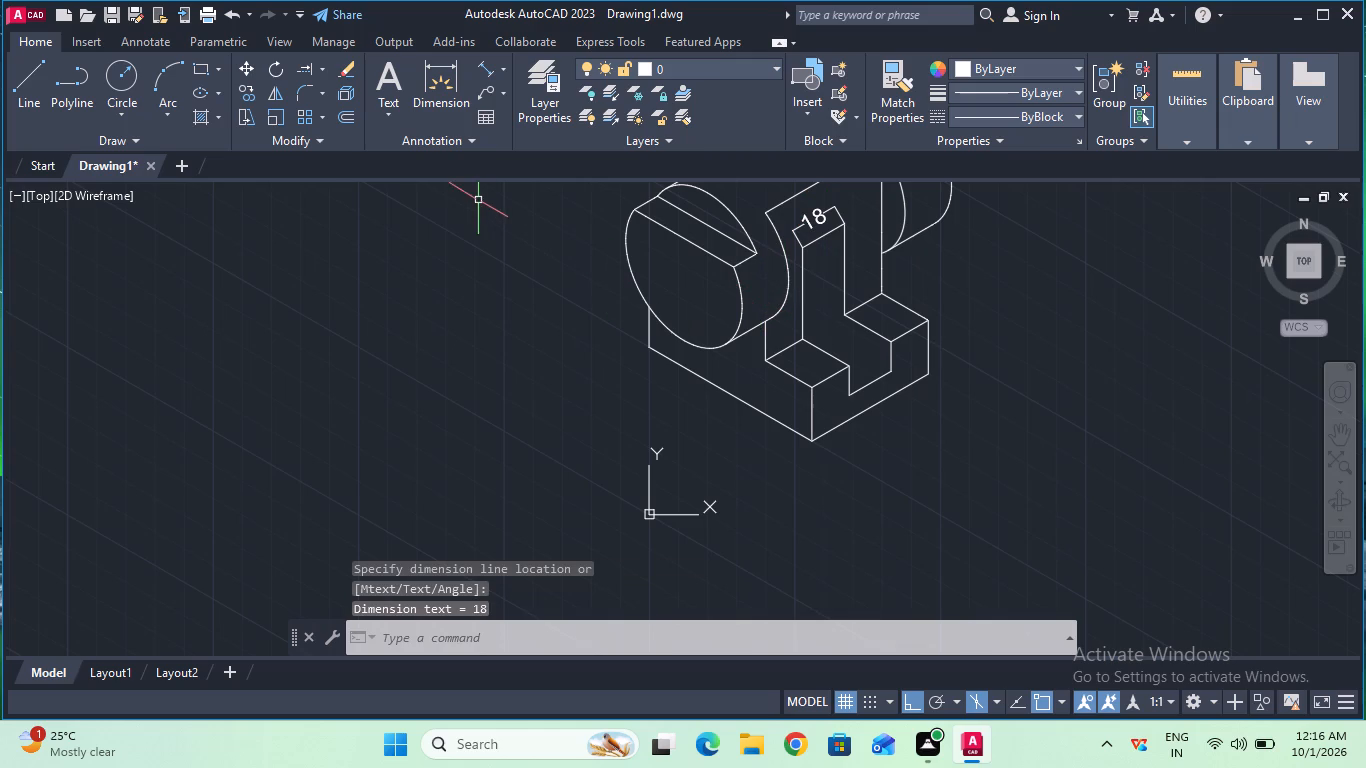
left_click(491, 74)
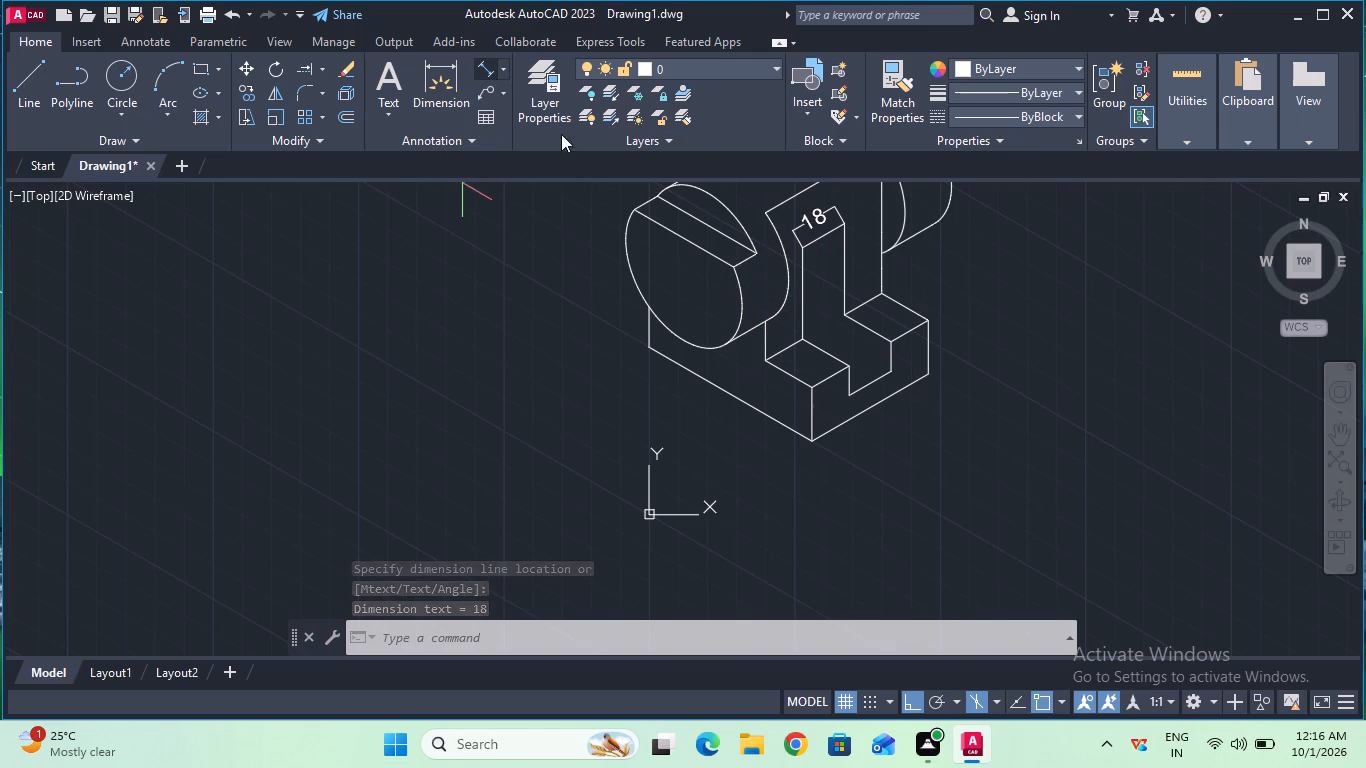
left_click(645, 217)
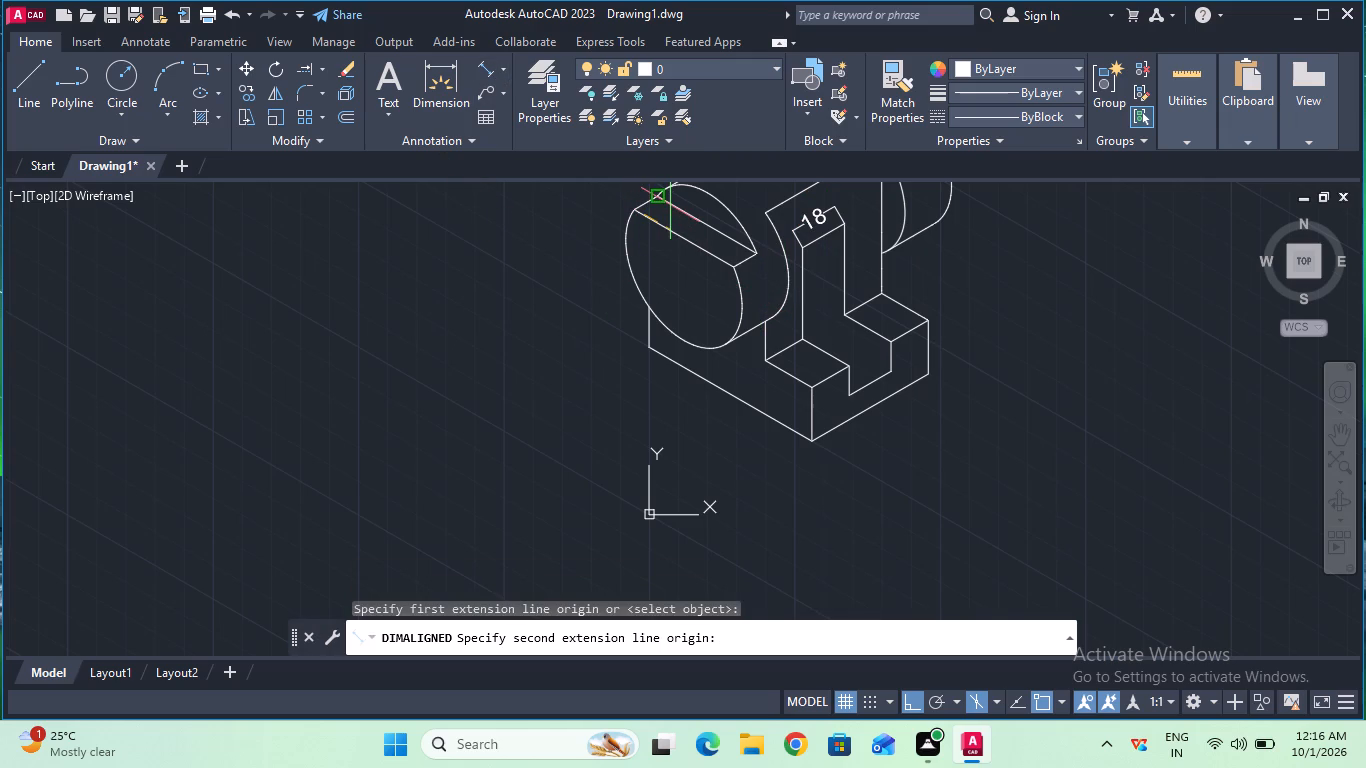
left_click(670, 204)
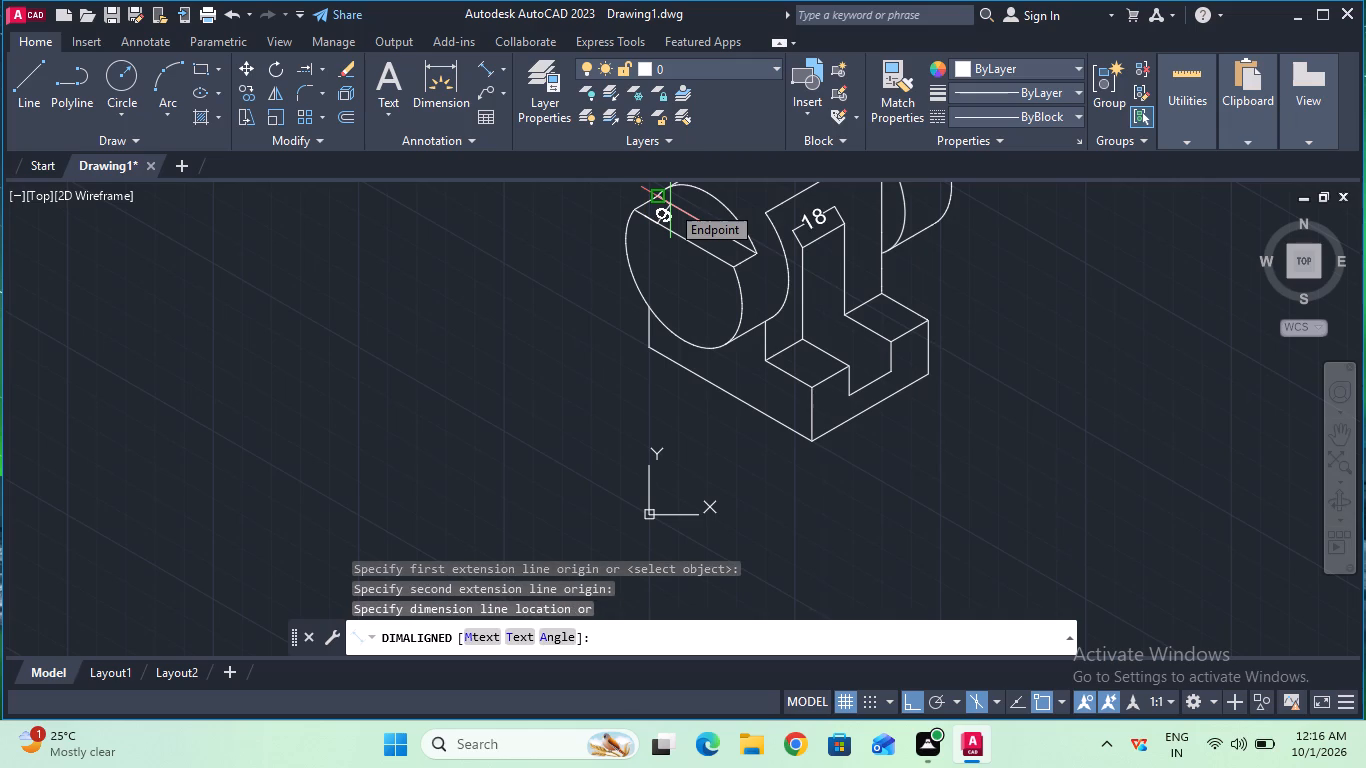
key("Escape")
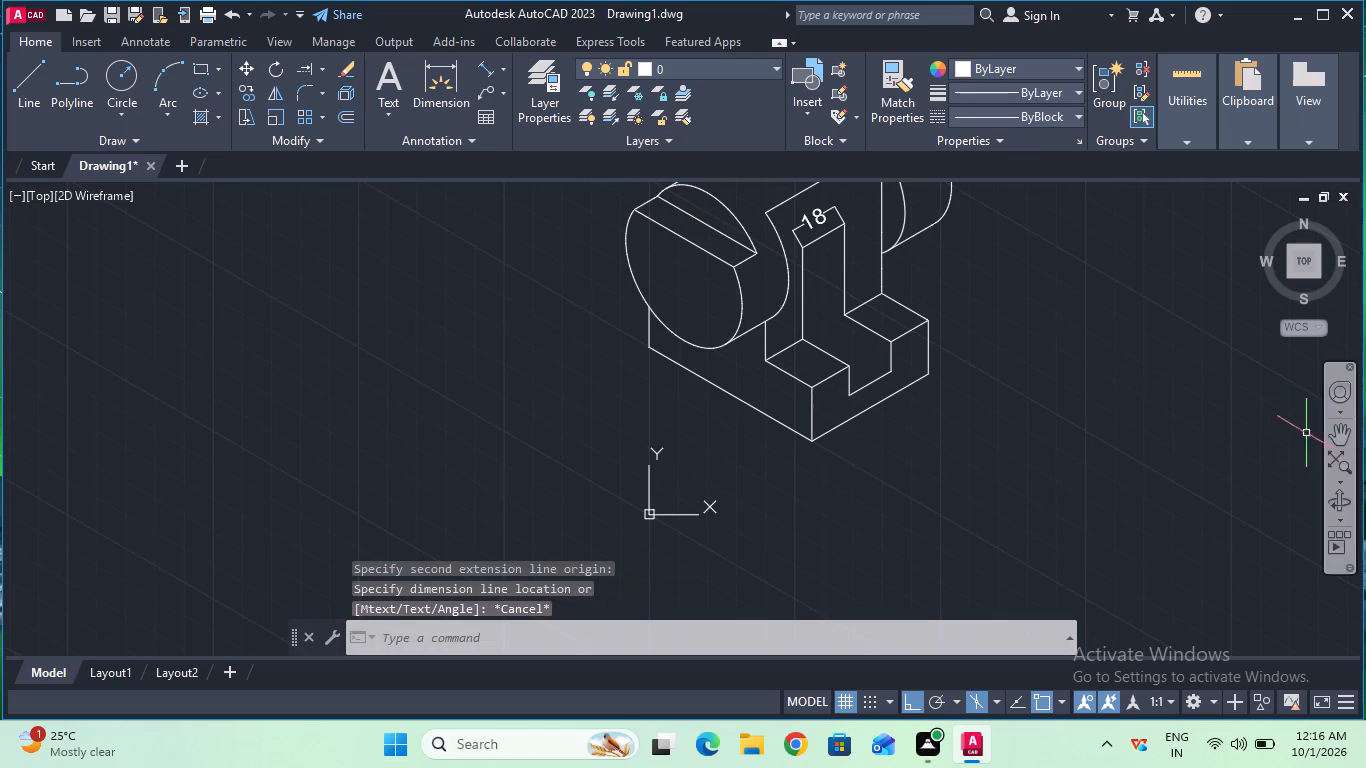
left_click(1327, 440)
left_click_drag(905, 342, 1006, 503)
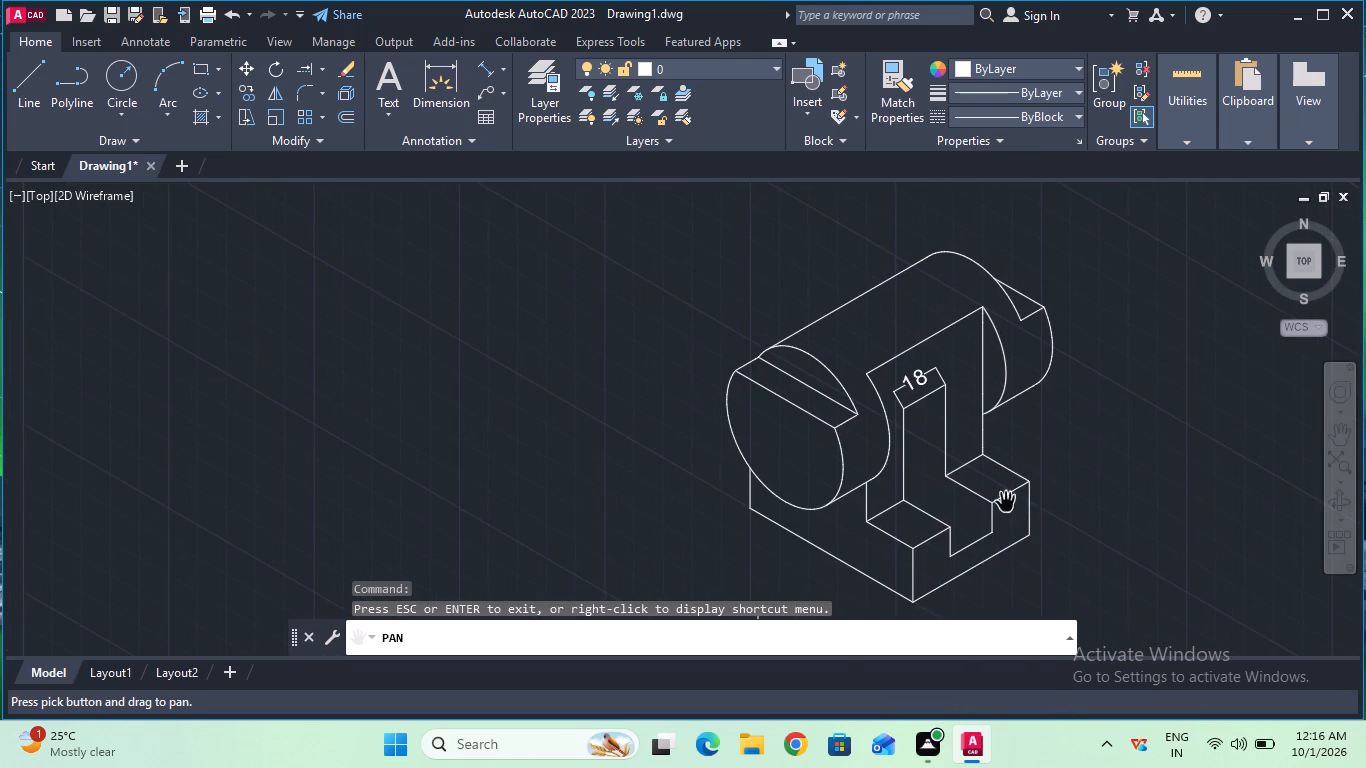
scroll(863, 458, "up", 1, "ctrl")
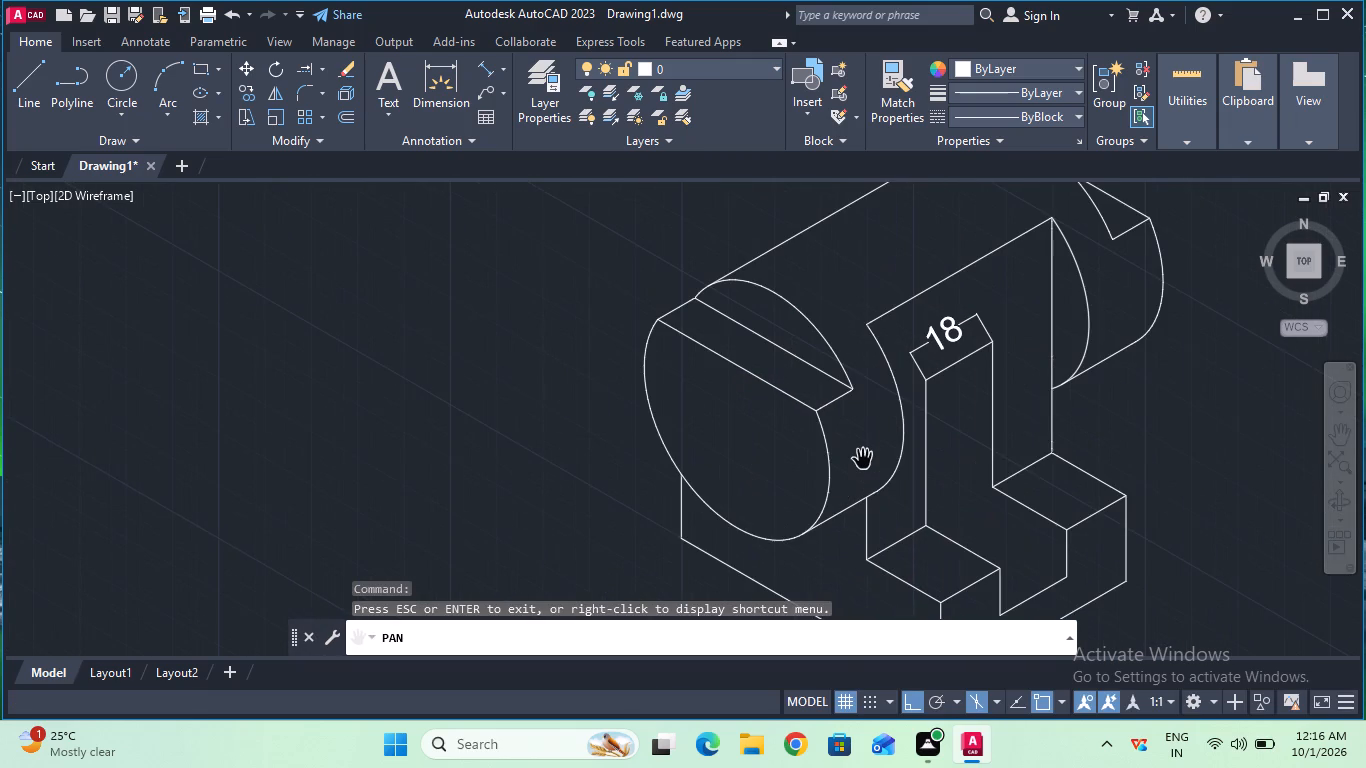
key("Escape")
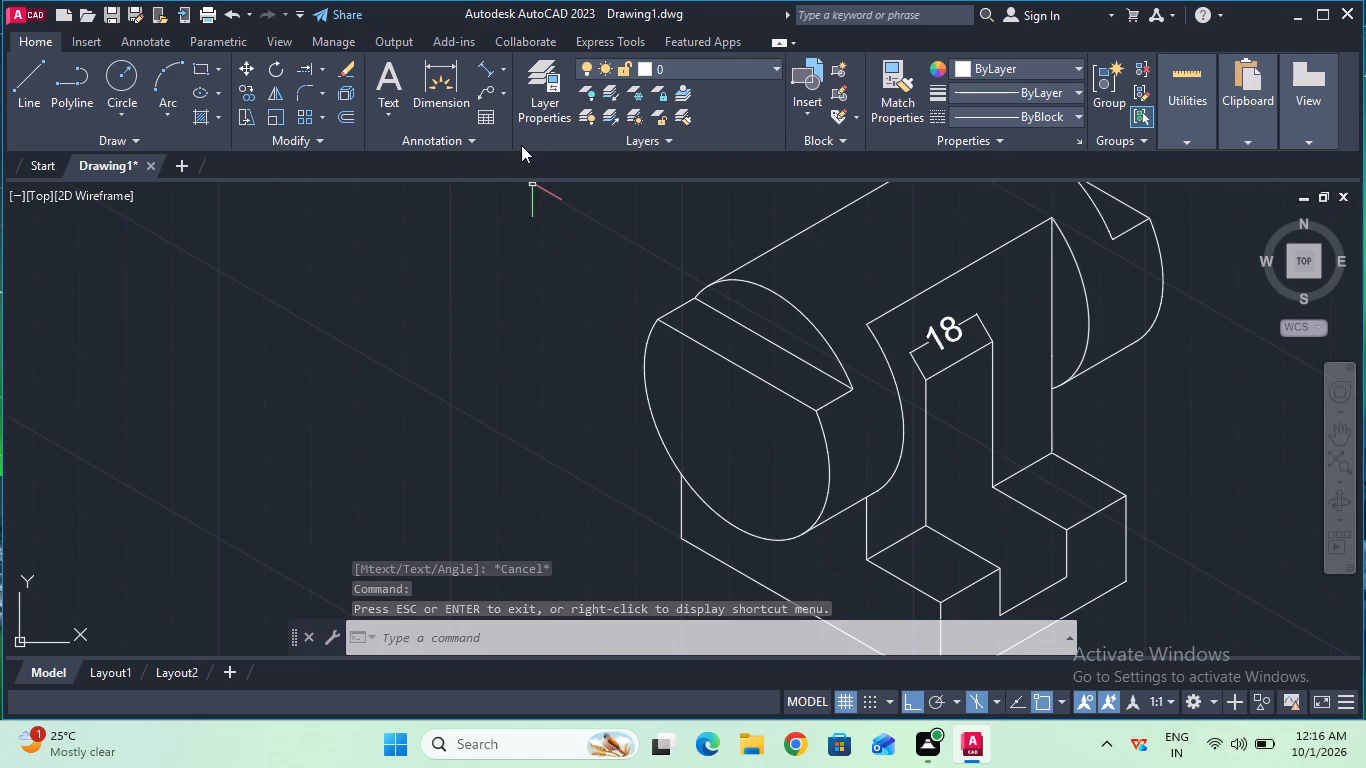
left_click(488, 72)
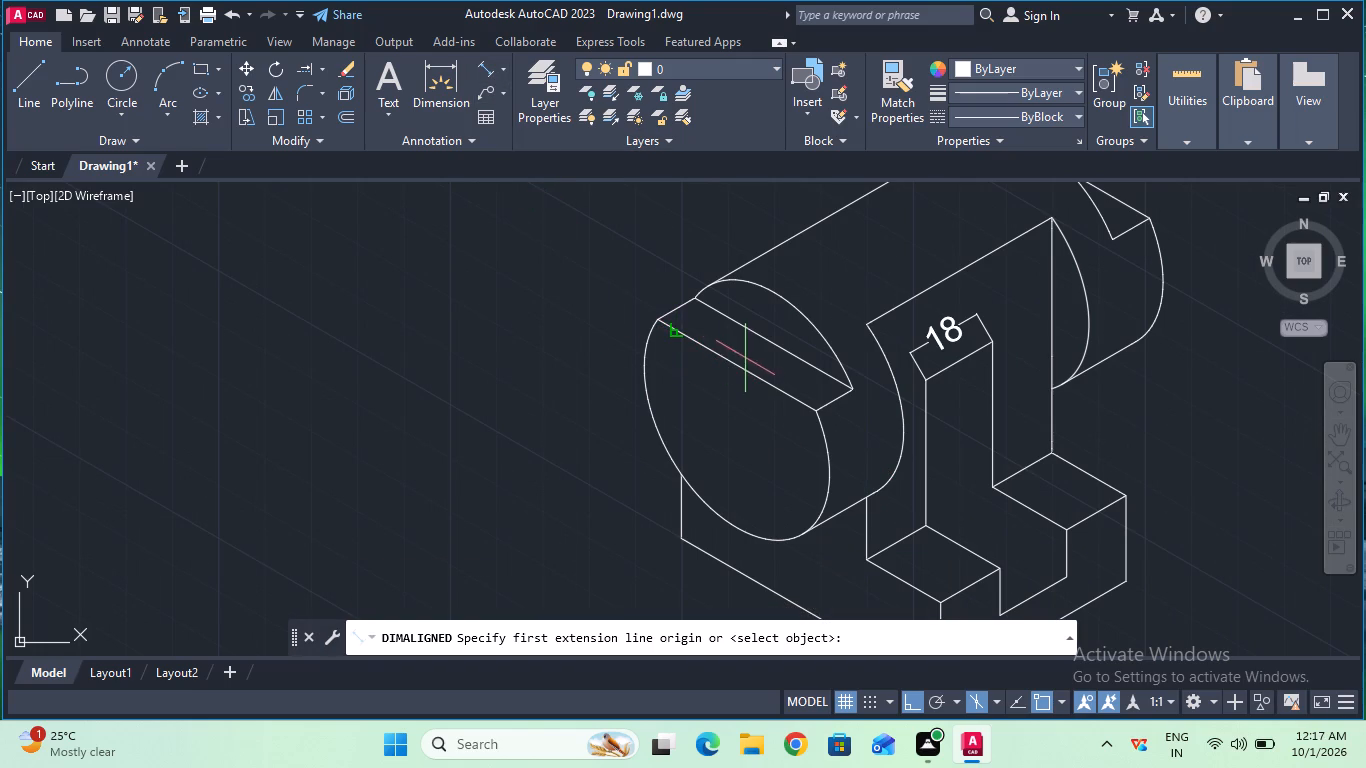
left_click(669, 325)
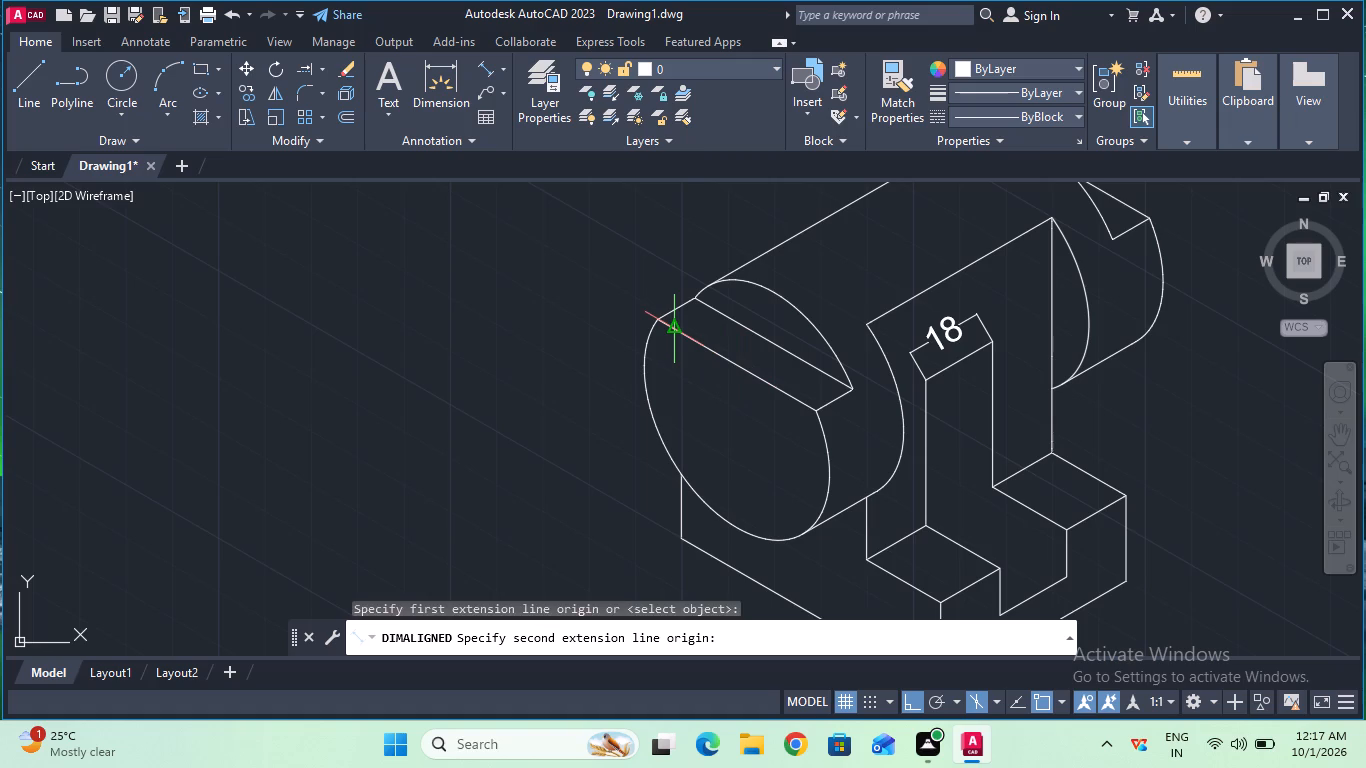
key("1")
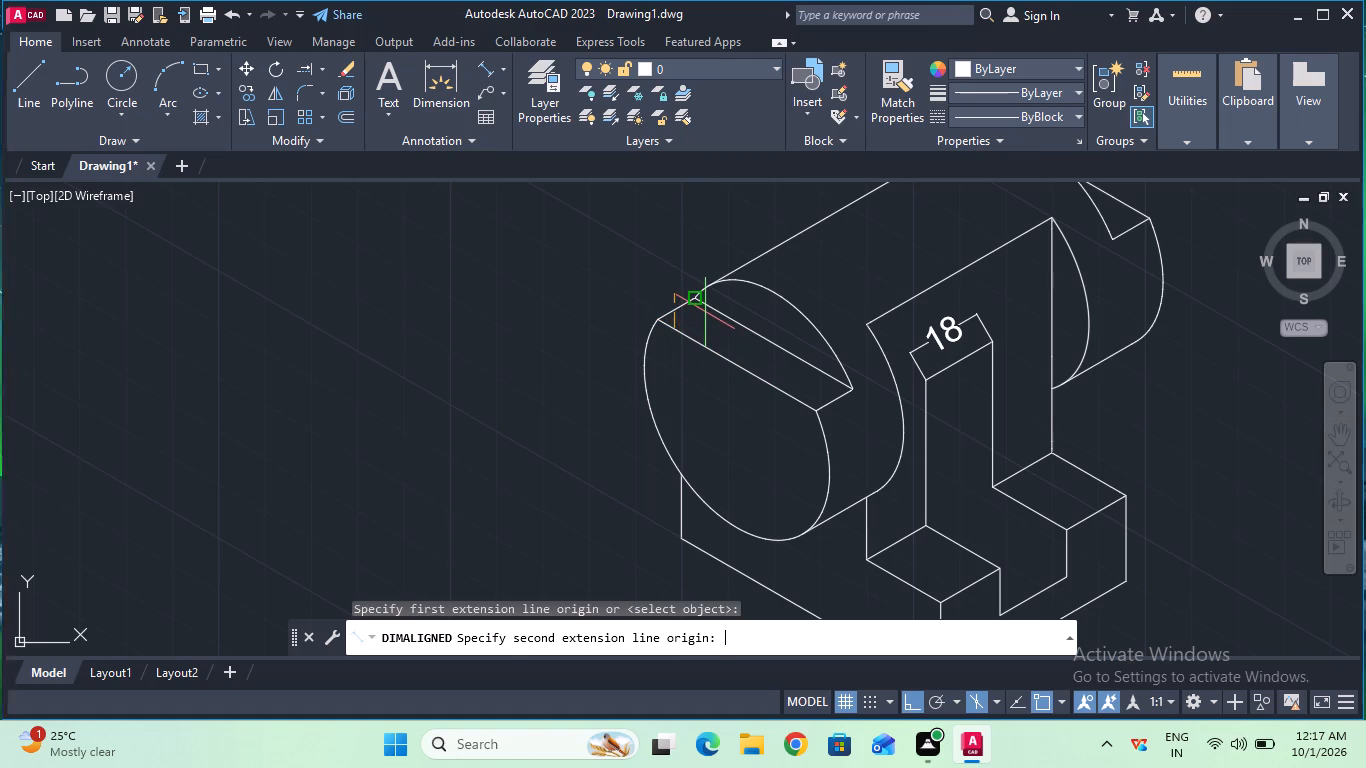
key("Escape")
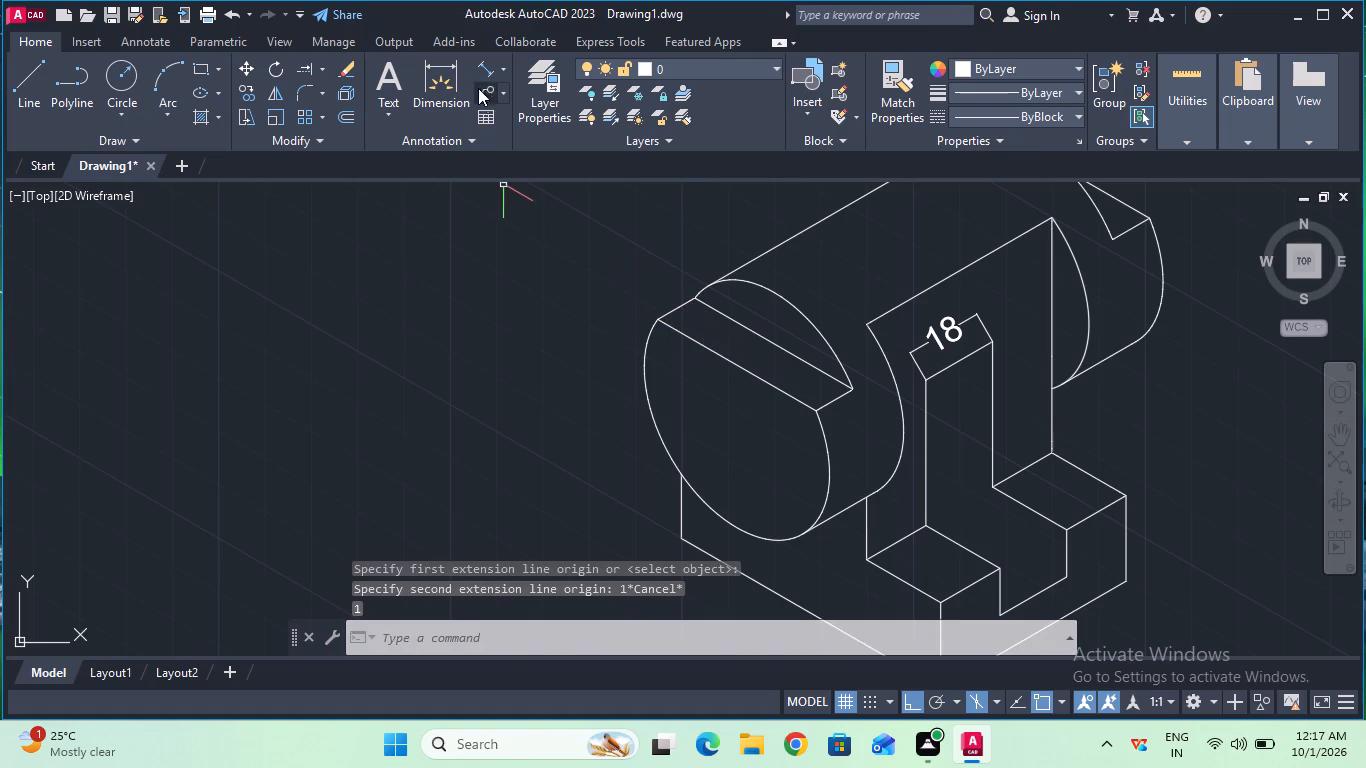
Add an aligned dimension to the short receding edge at the top of the cylinder's front step, placed just outside the edge.
left_click(485, 71)
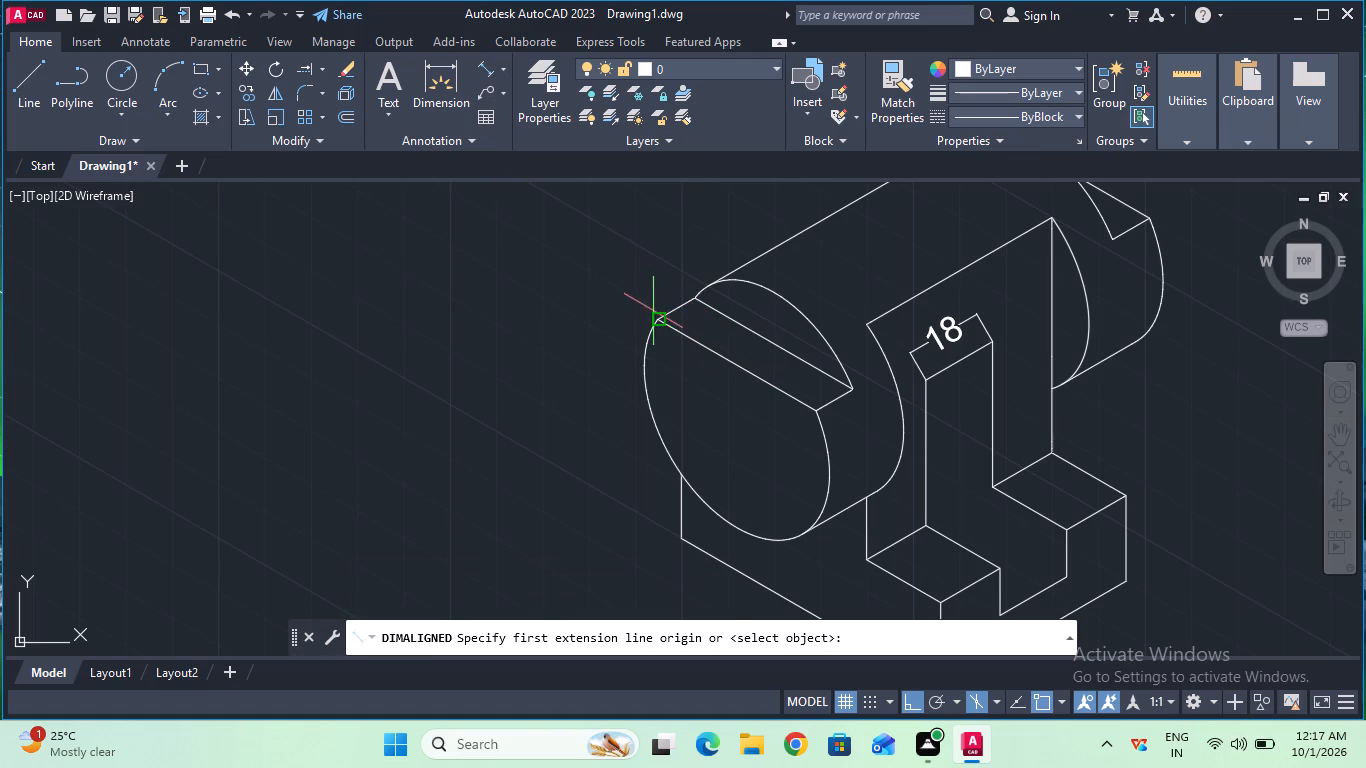
left_click(656, 318)
left_click(694, 302)
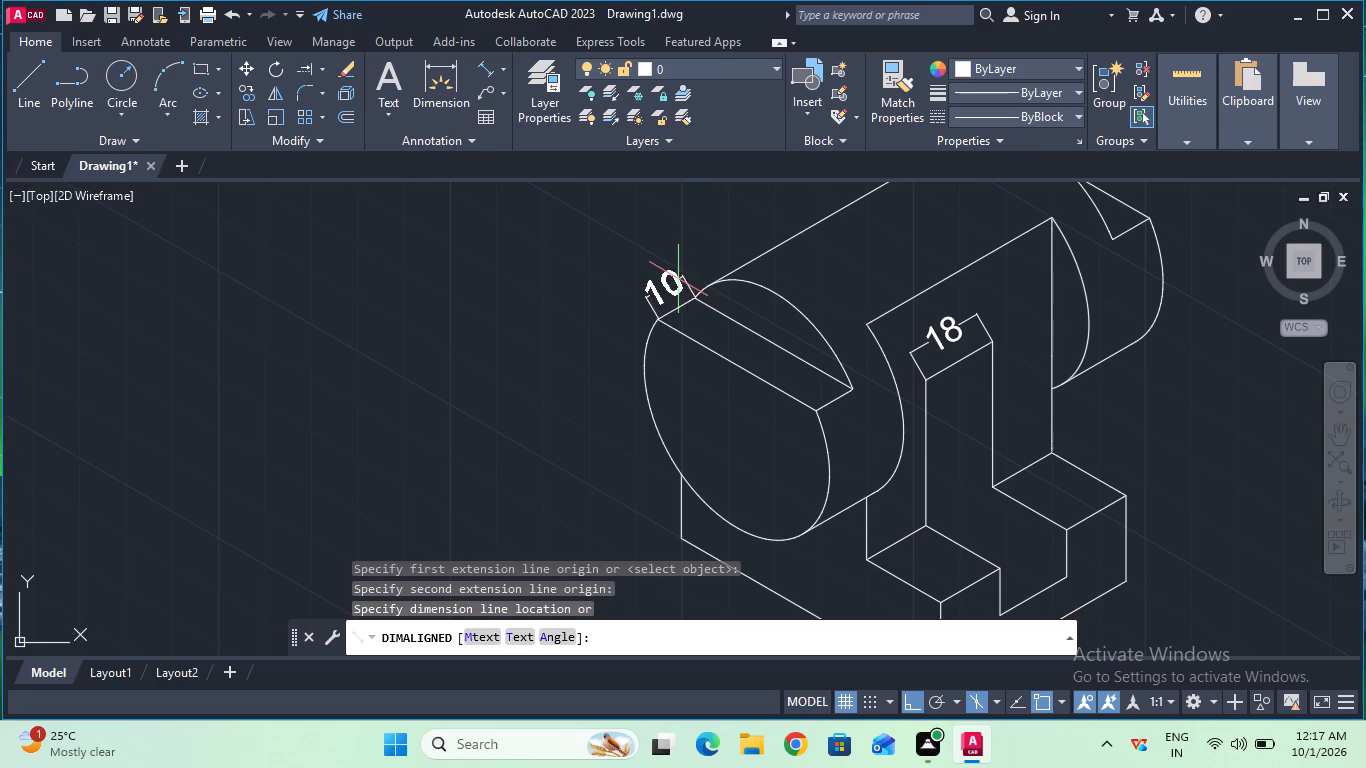
left_click(676, 279)
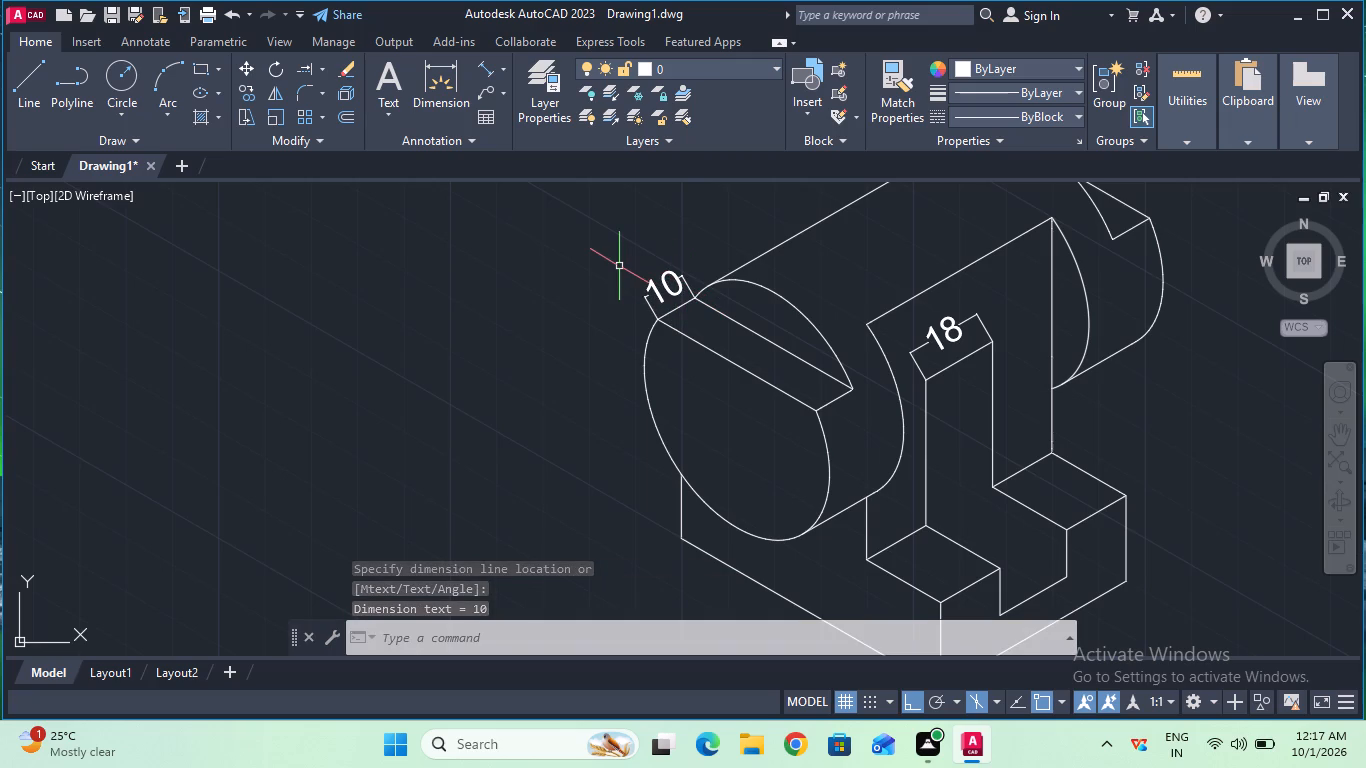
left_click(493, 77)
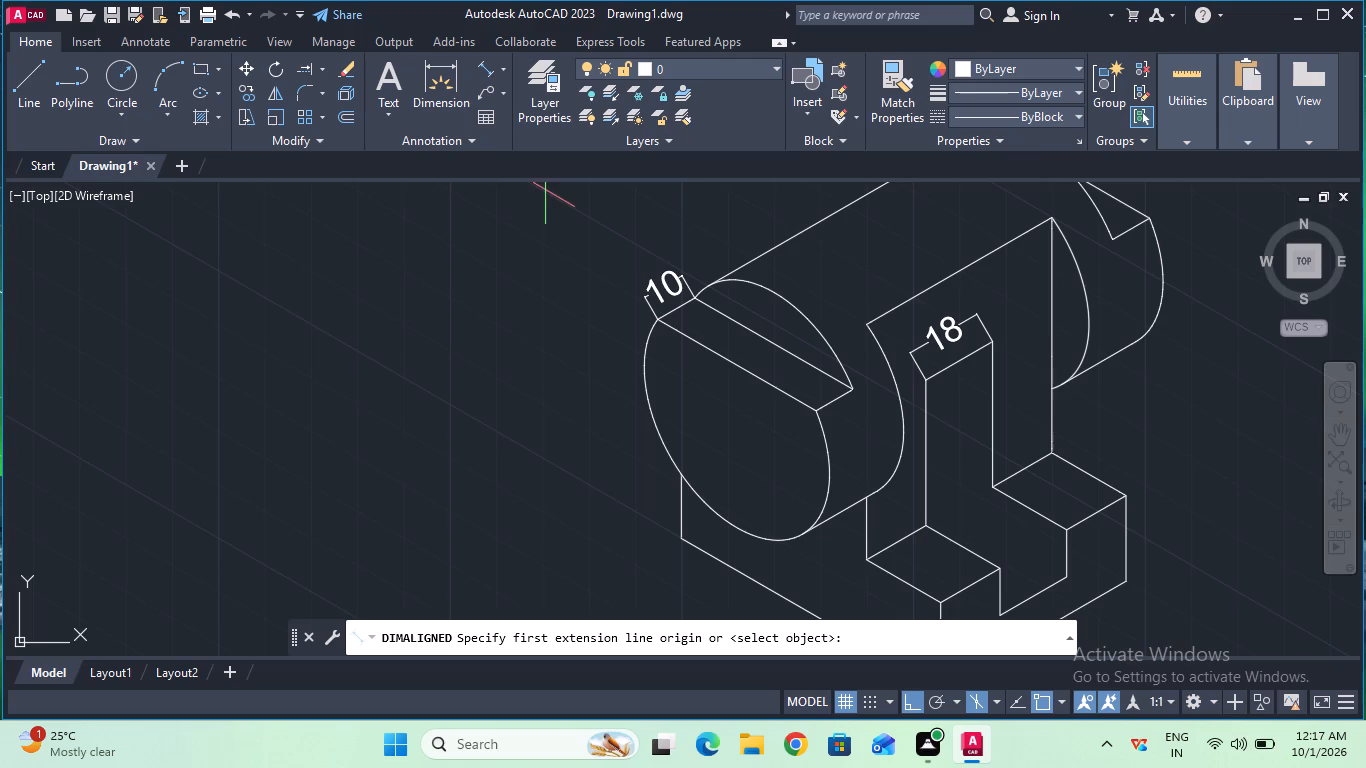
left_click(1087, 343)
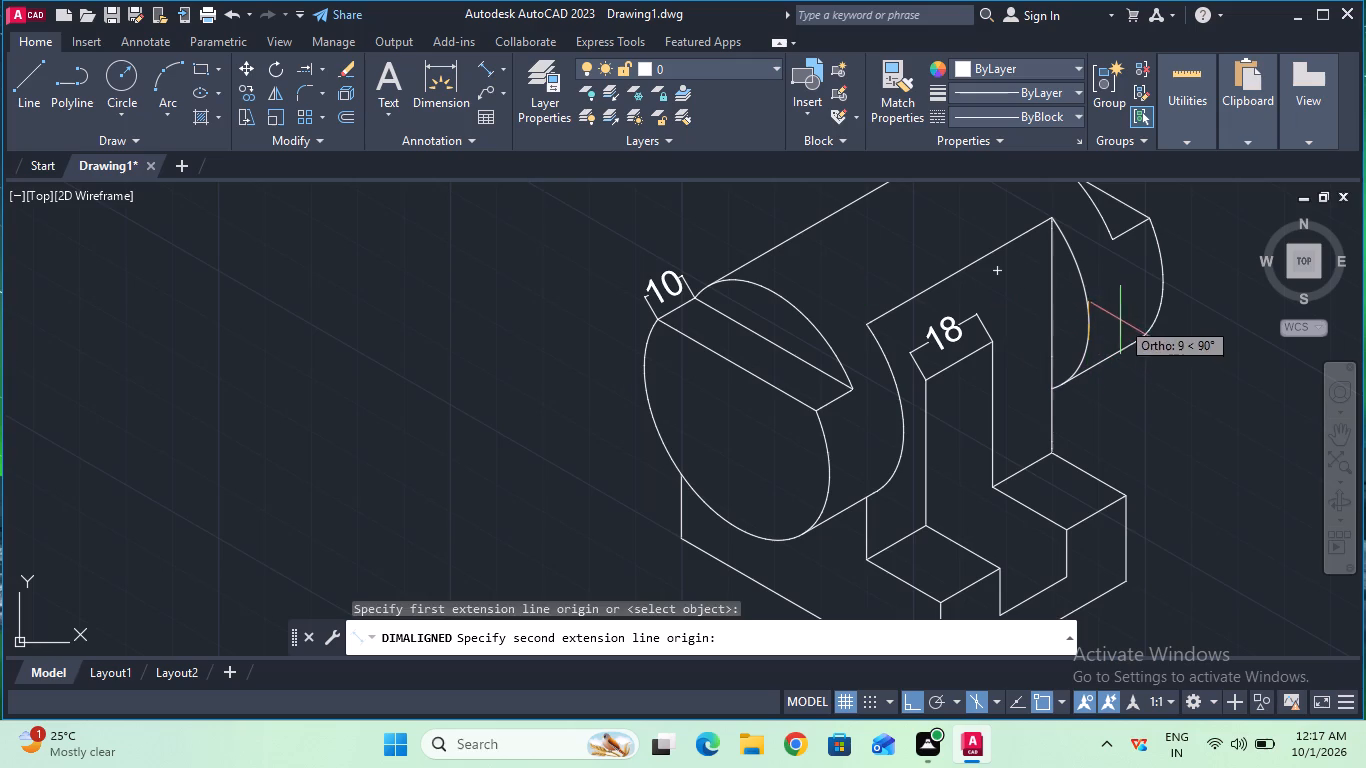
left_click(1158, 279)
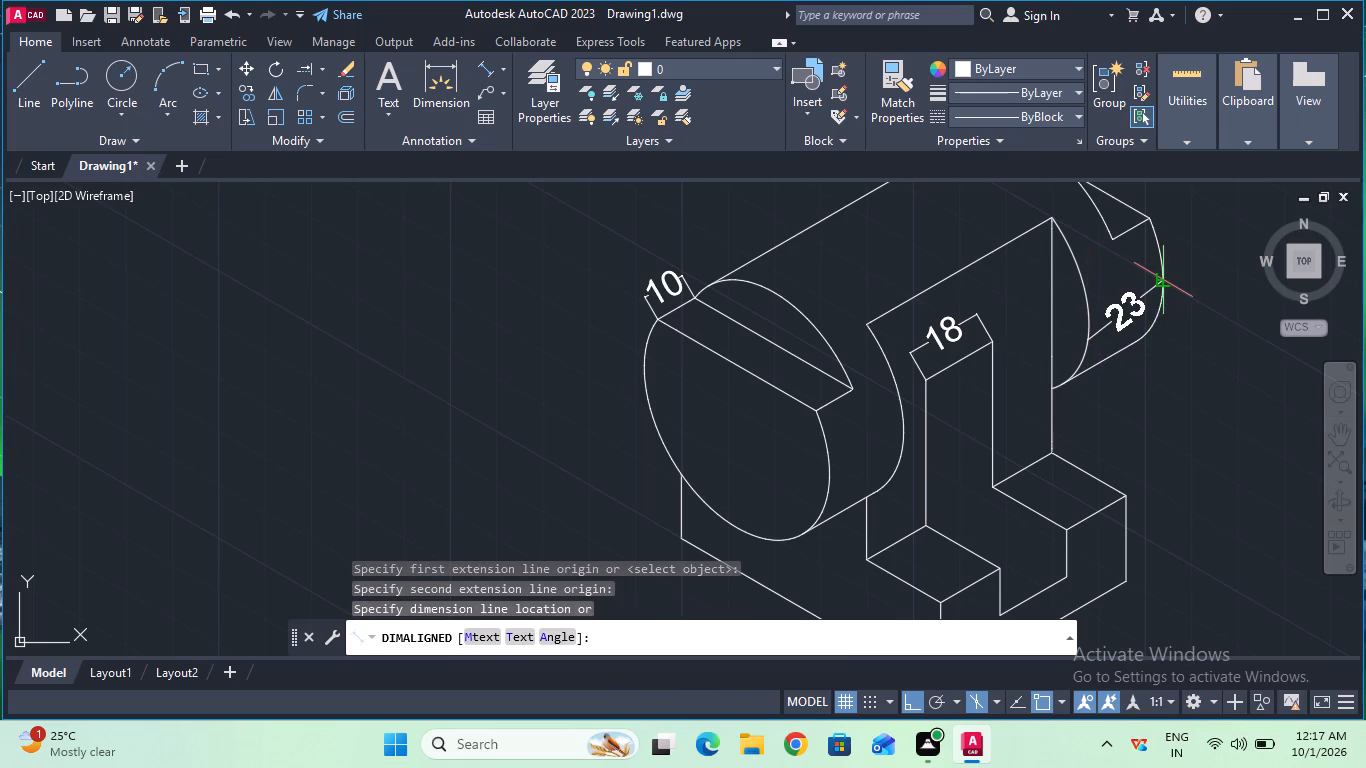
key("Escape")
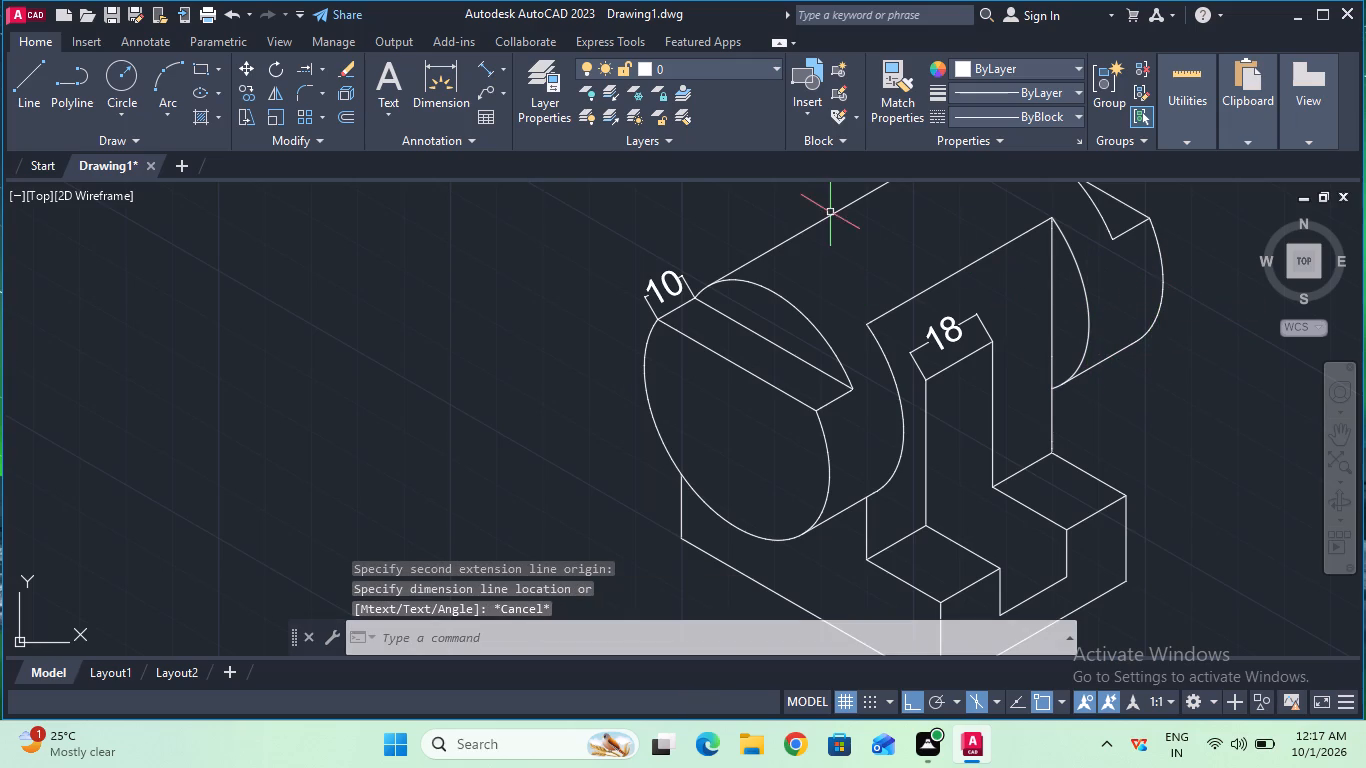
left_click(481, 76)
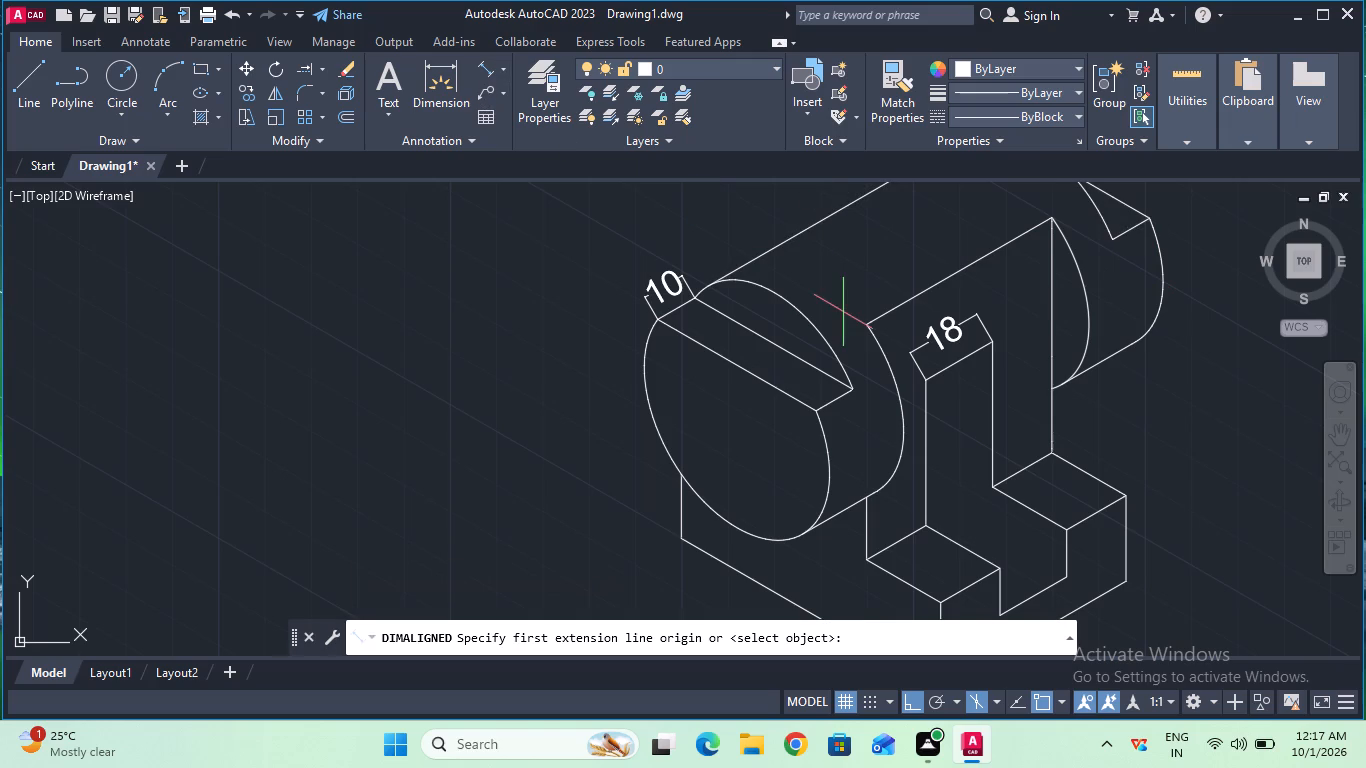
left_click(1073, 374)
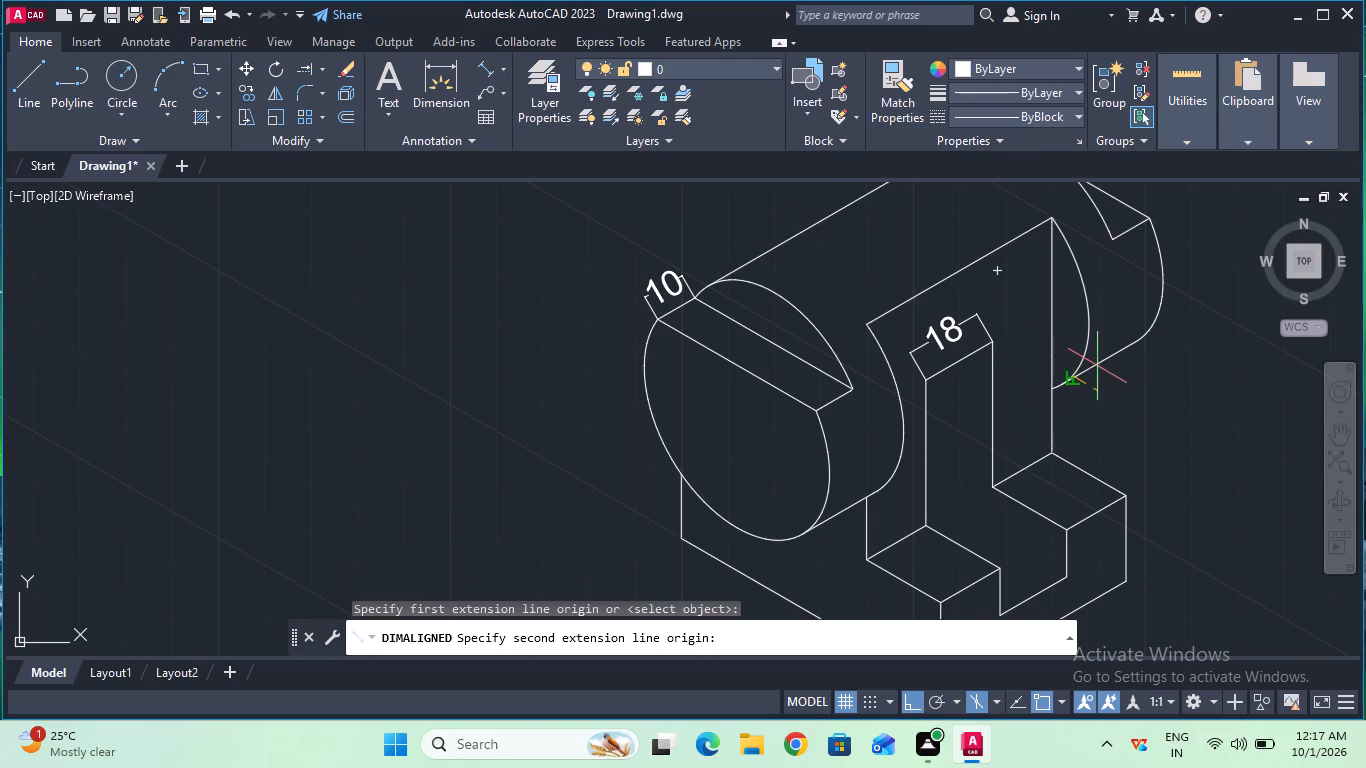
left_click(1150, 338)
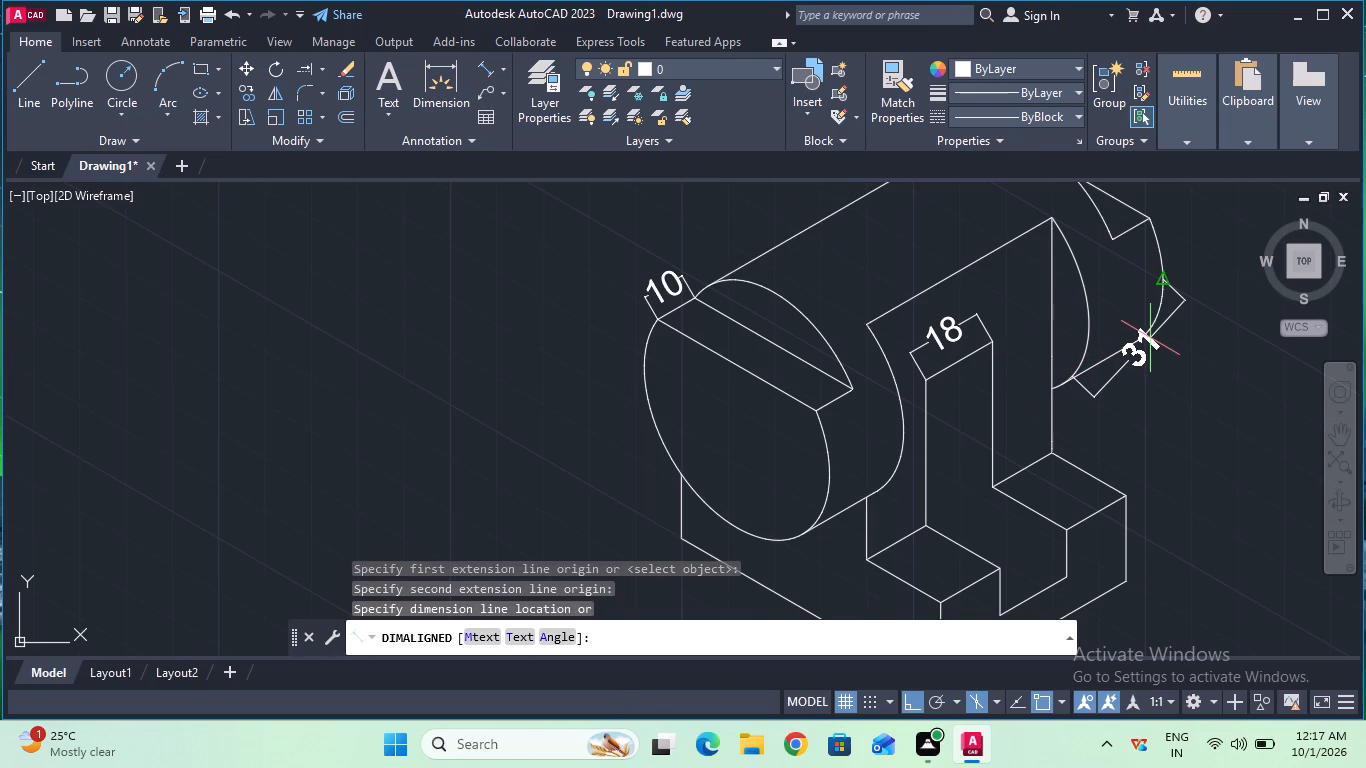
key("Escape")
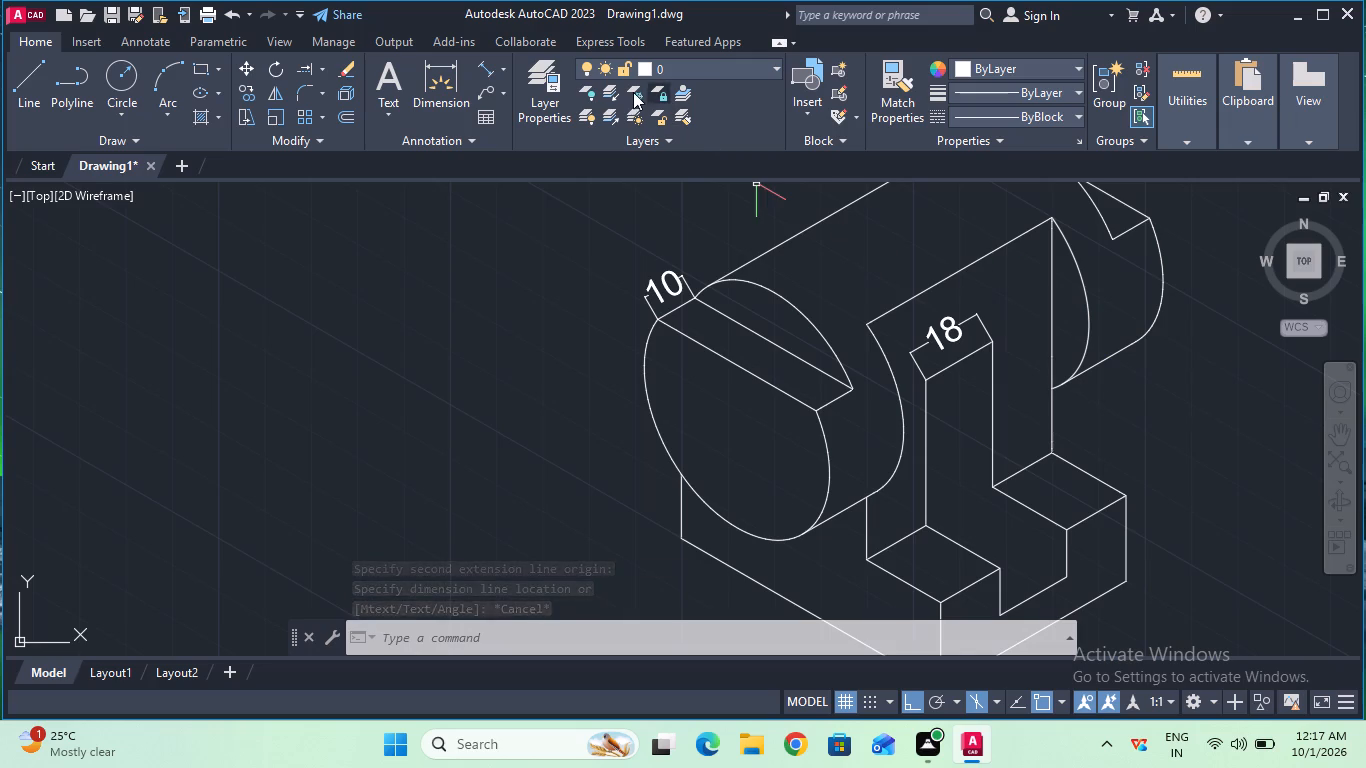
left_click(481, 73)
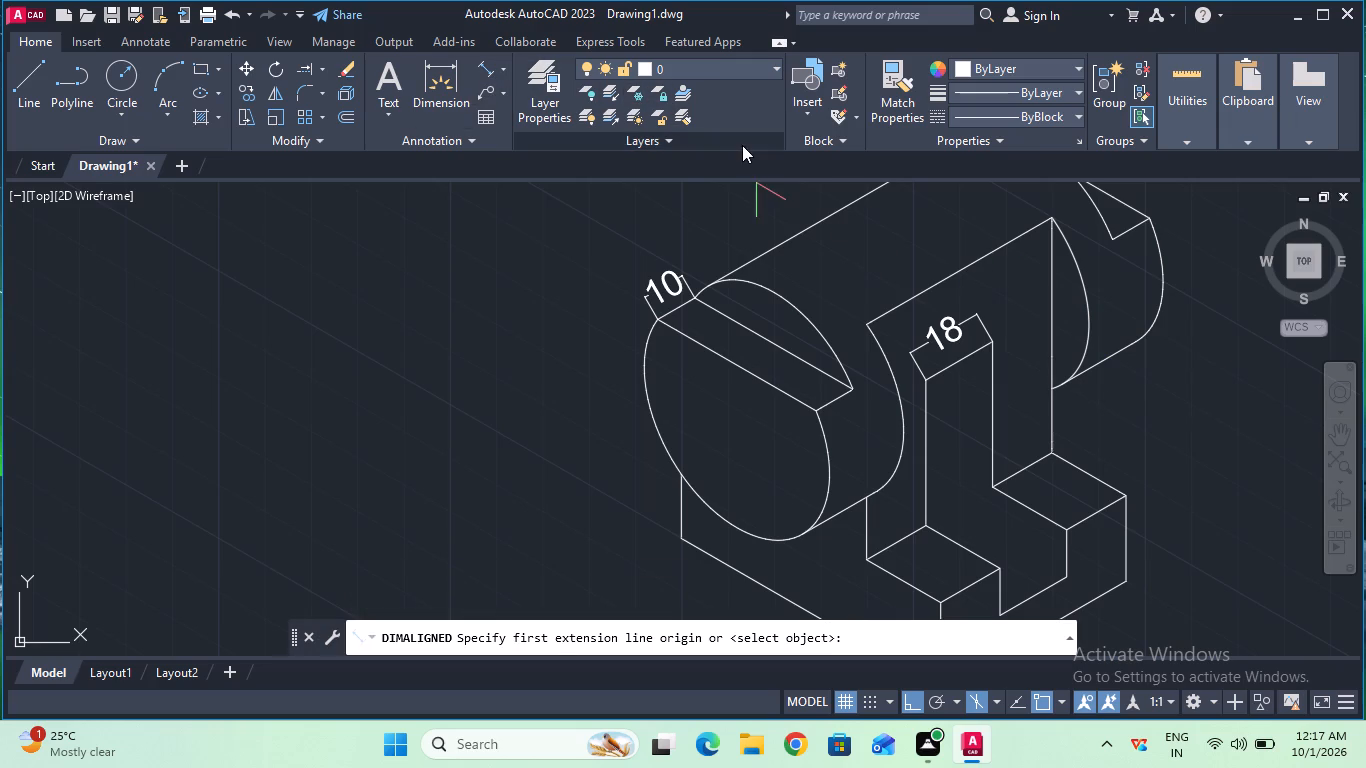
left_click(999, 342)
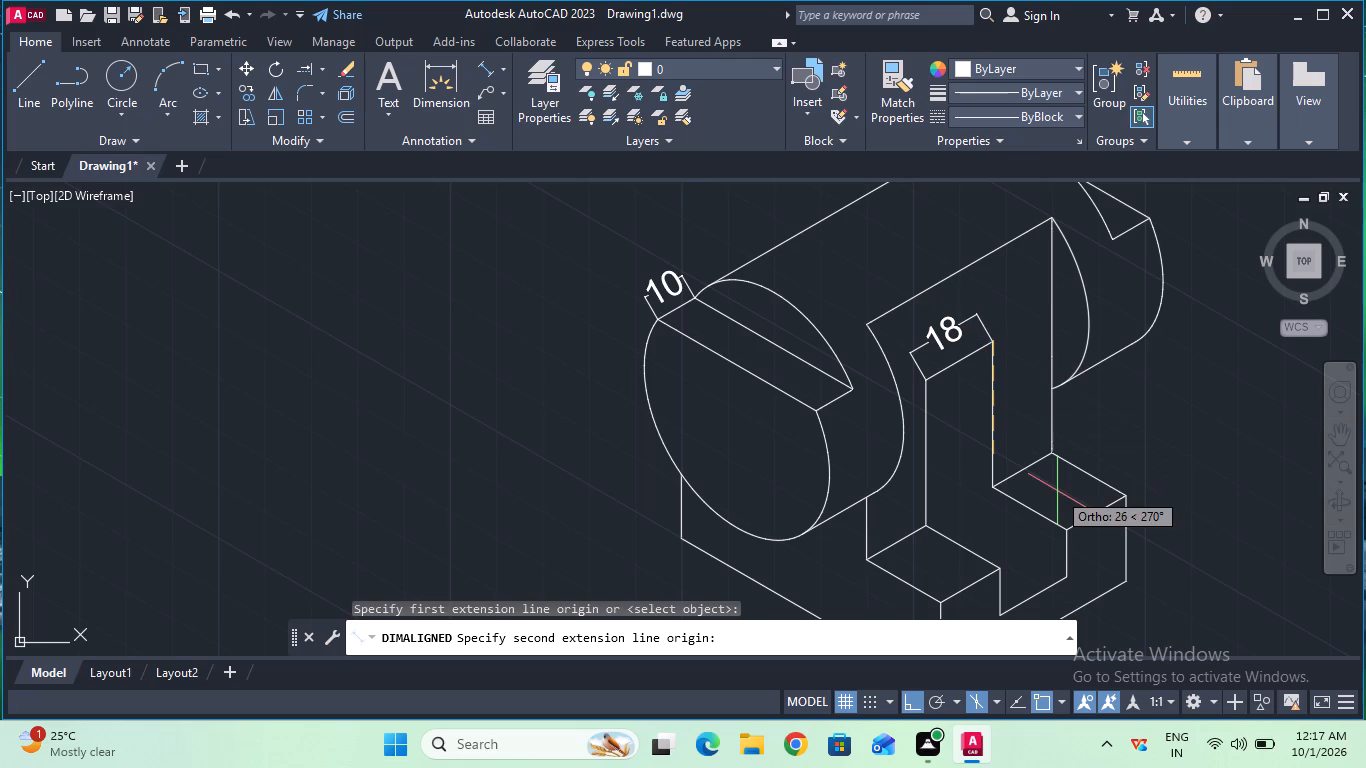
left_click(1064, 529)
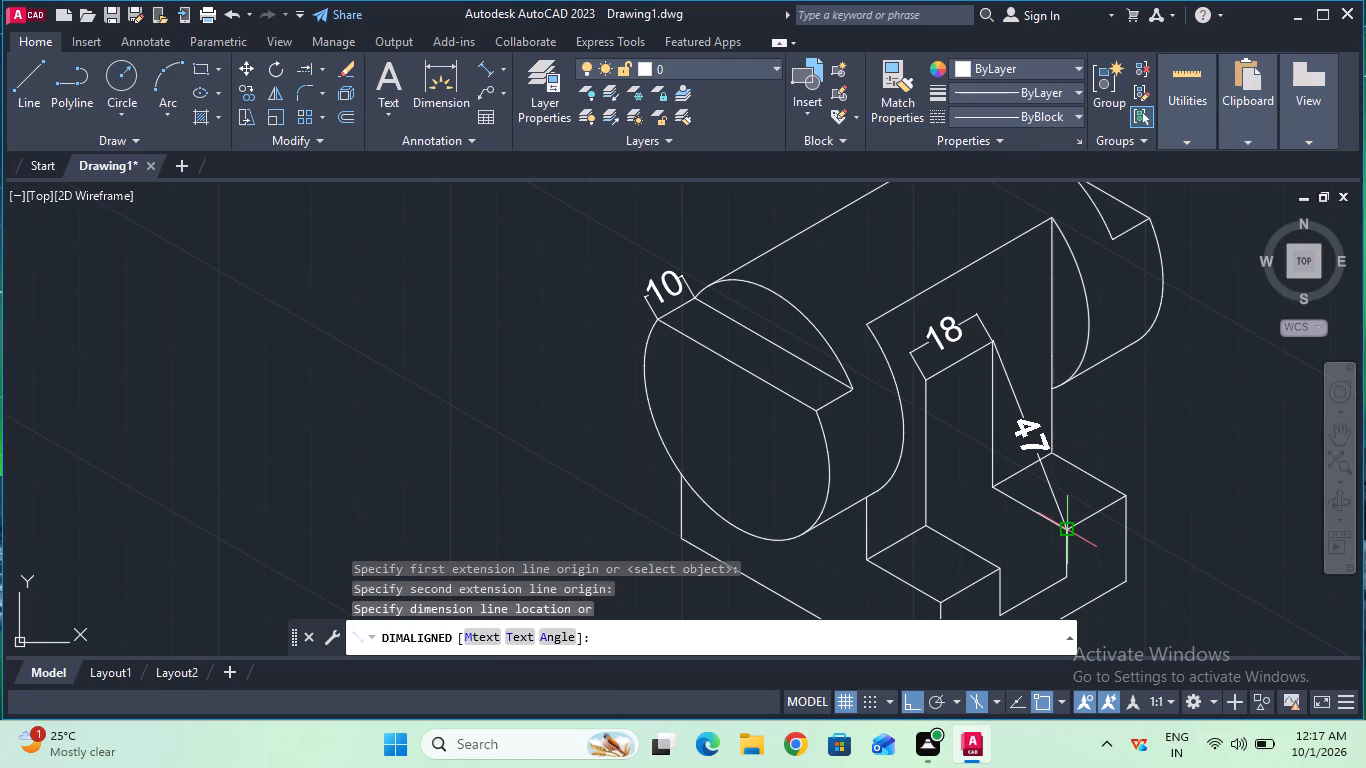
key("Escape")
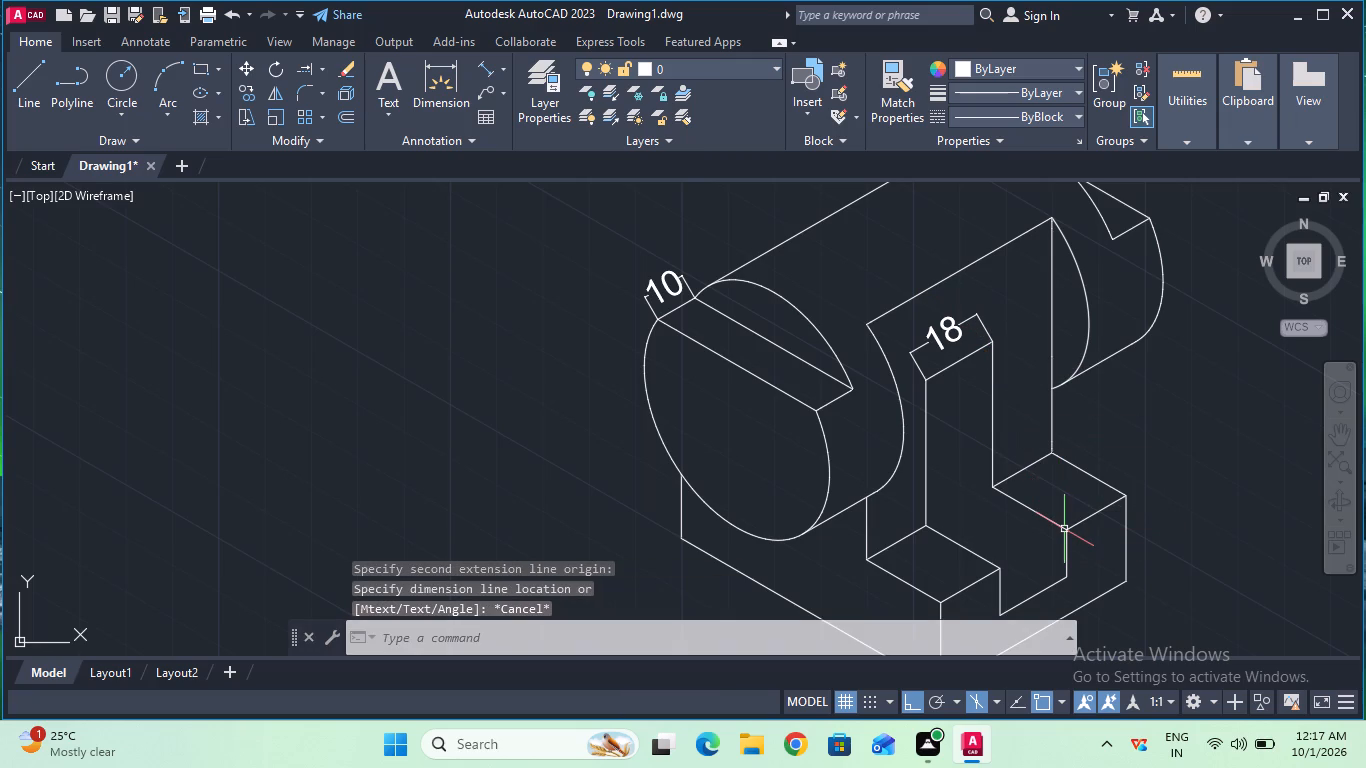
Draw a 28 mm line from the base notch's lower outer corner back along the floor, and extend it to the upright slot's vertical edge.
left_click(15, 106)
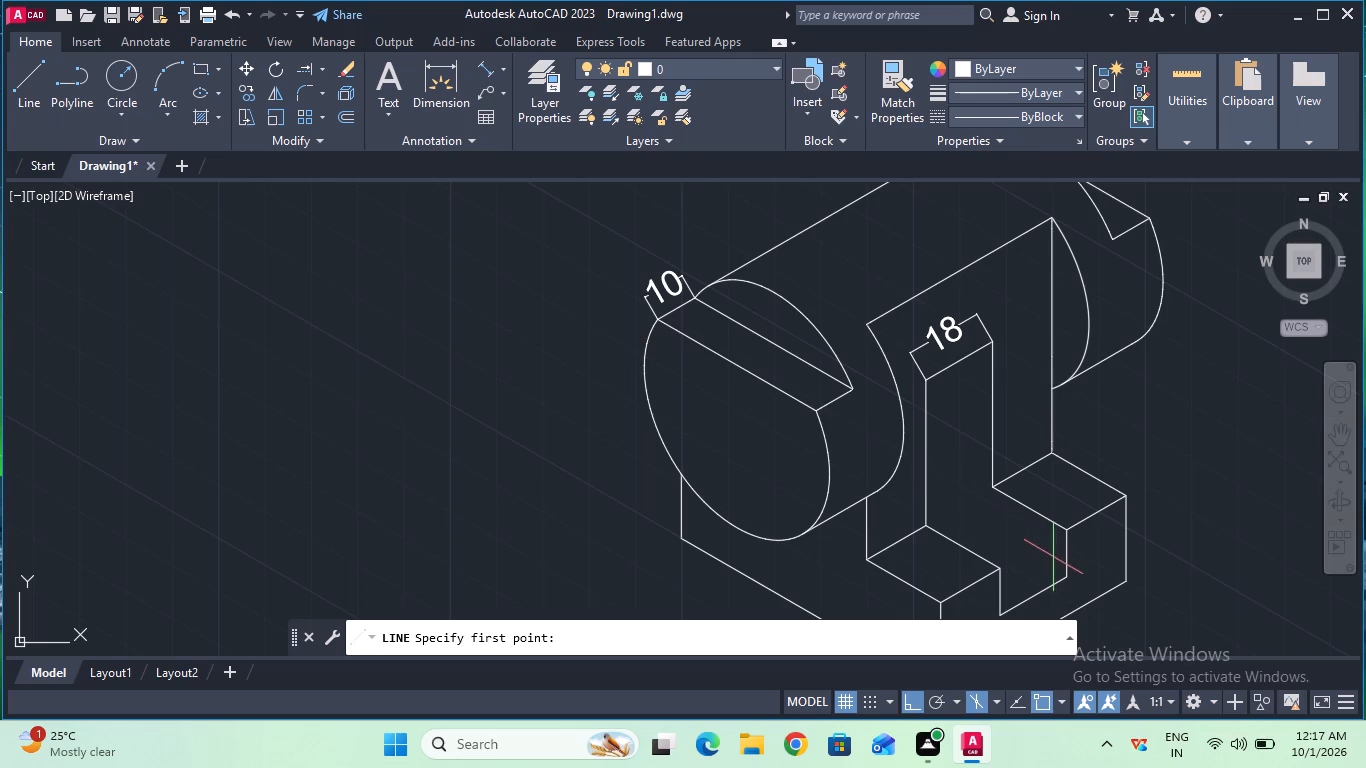
left_click(1068, 571)
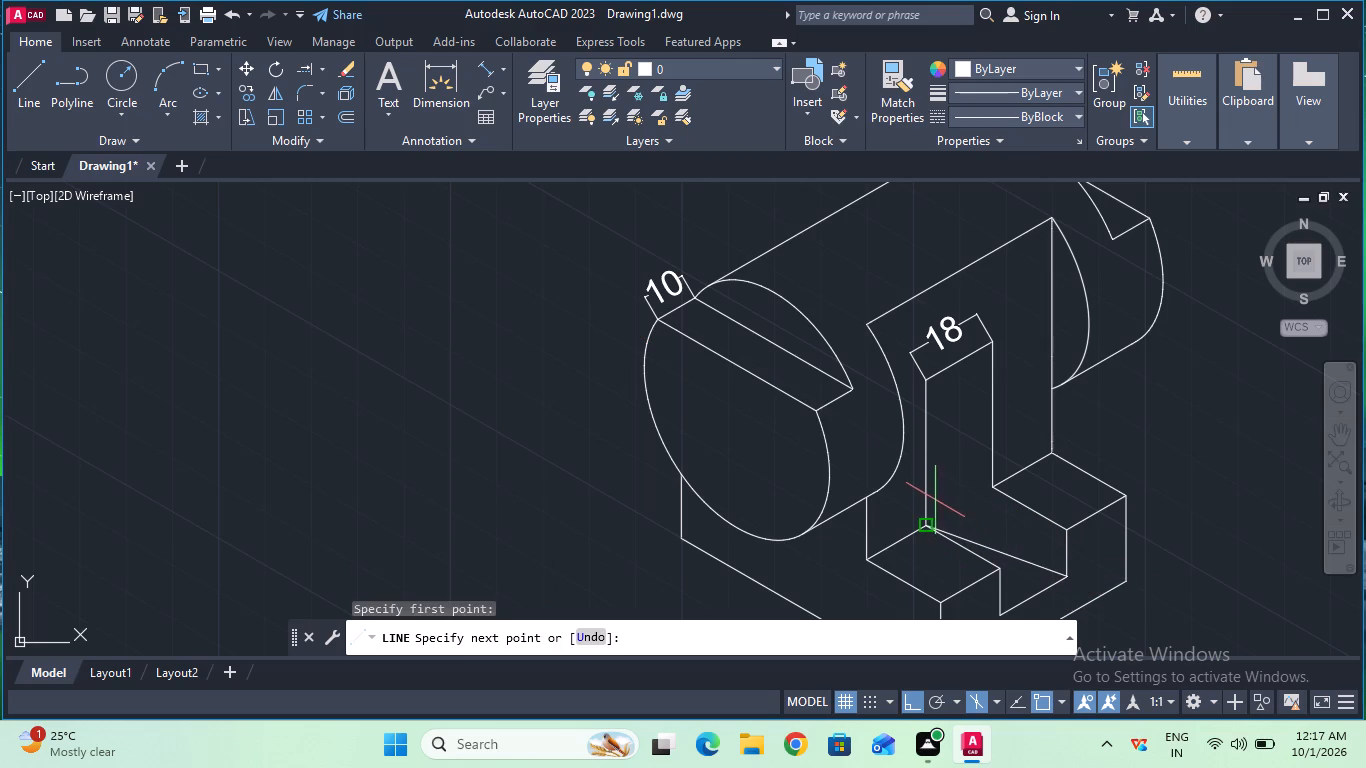
type("28")
key("Return")
key("Escape")
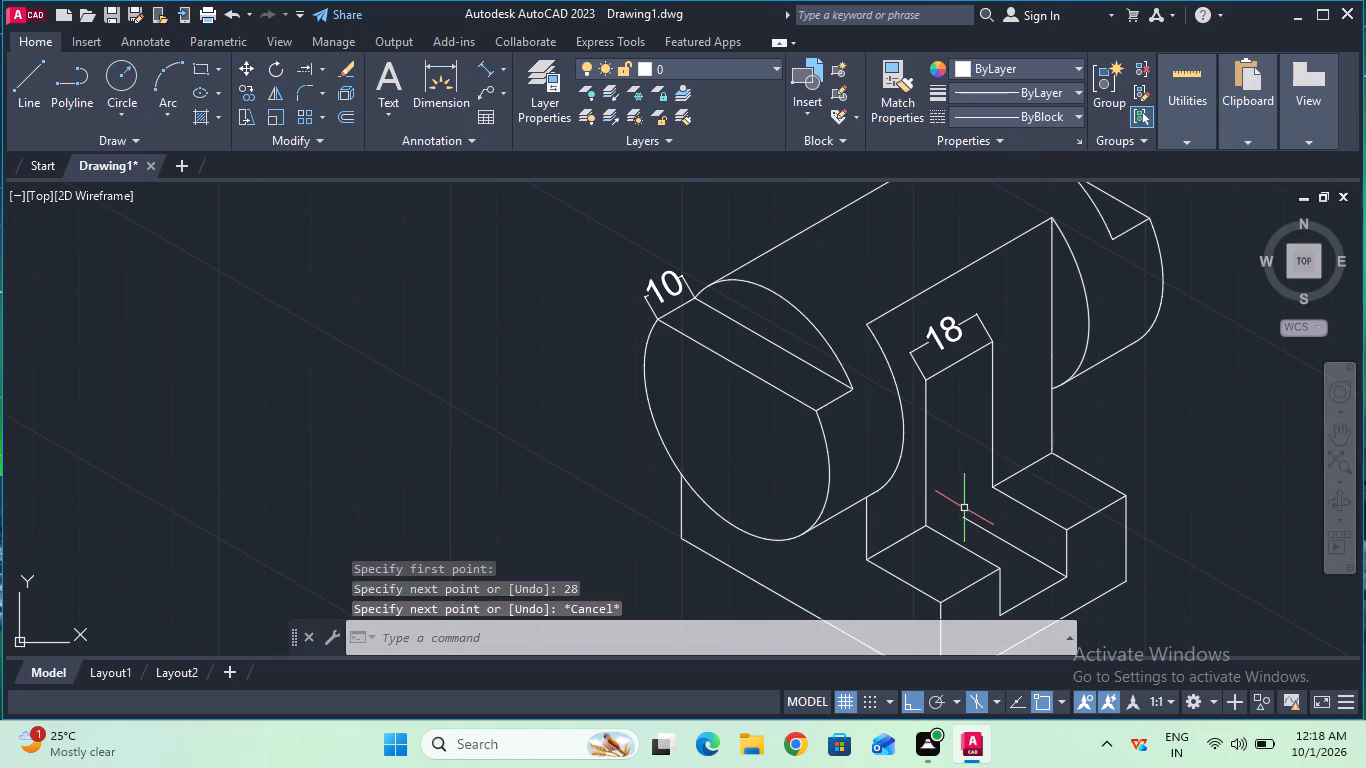
left_click(304, 68)
left_click(971, 520)
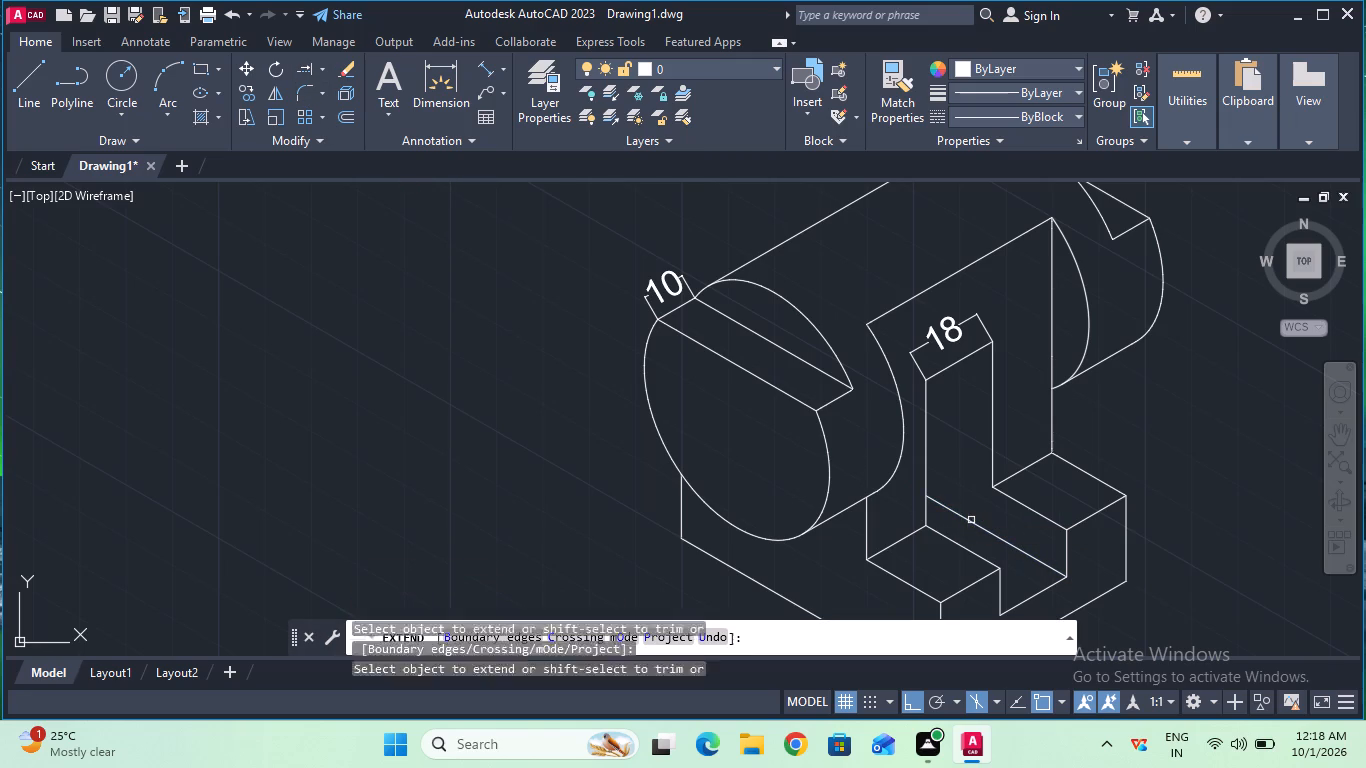
key("Escape")
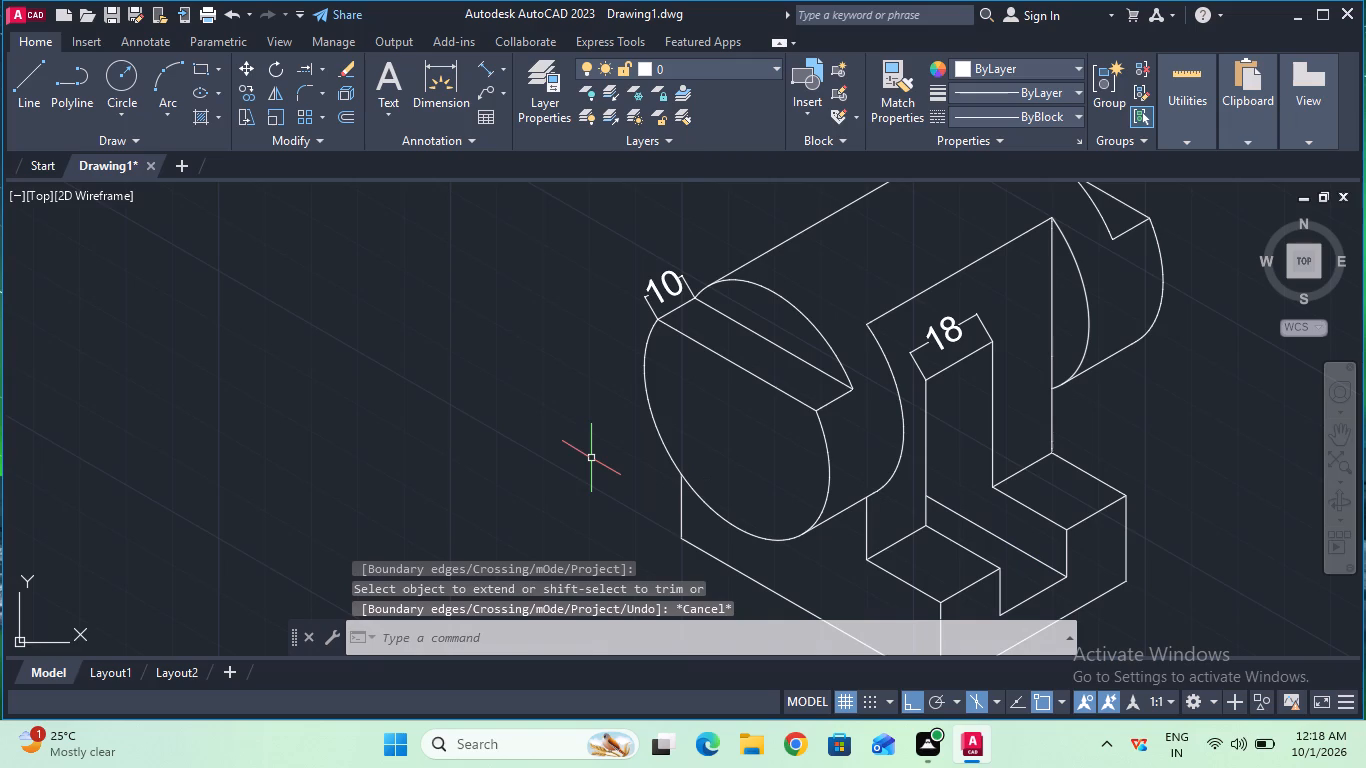
Add an aligned dimension to the vertical outer edge of the base at its far corner, placed just outside the edge.
scroll(591, 458, "down", 1, "ctrl")
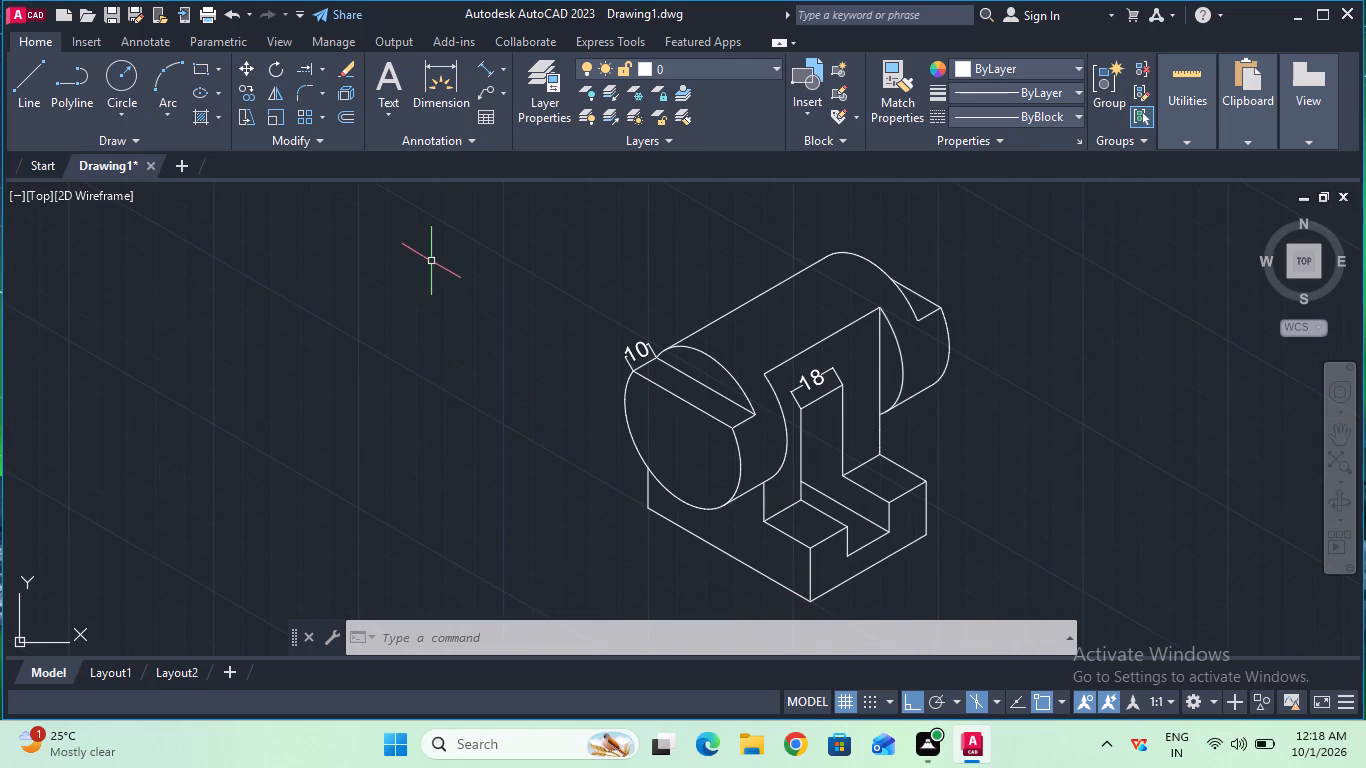
left_click(479, 77)
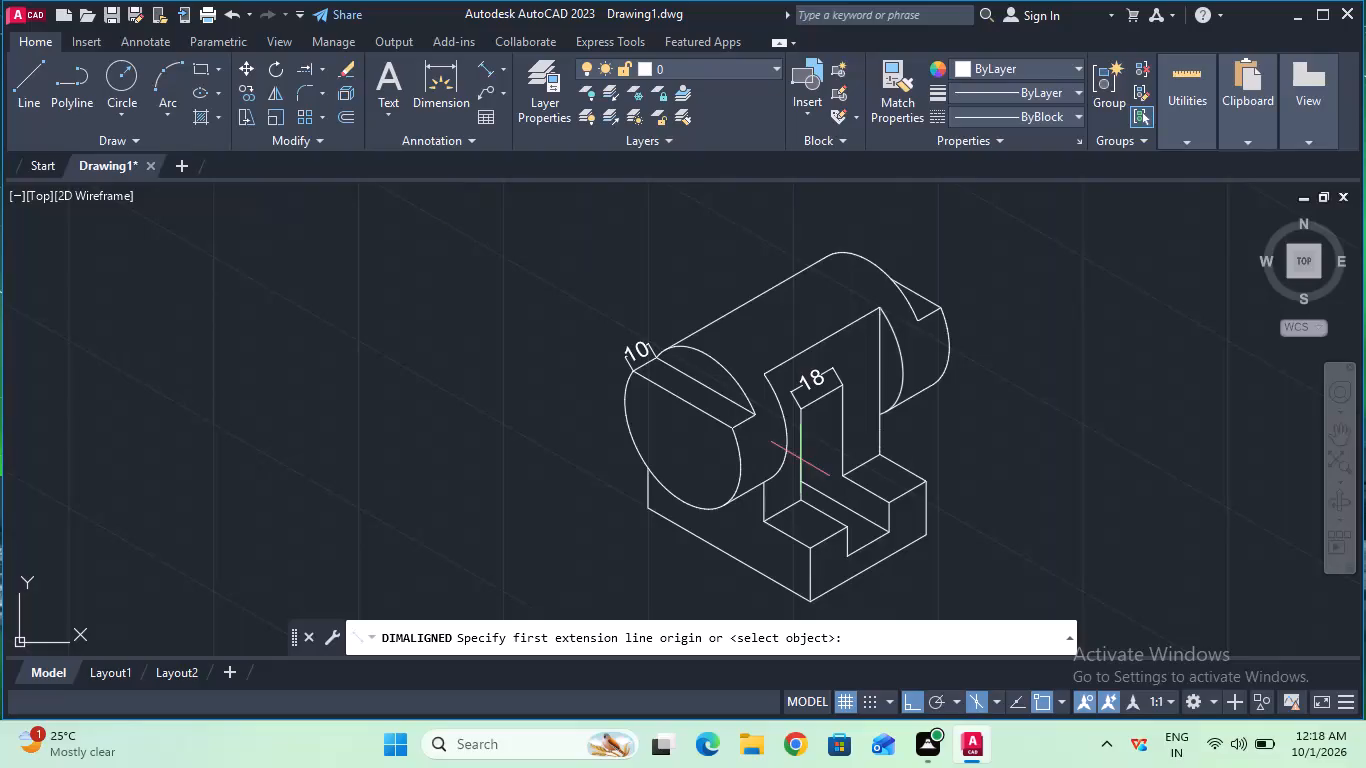
left_click(922, 482)
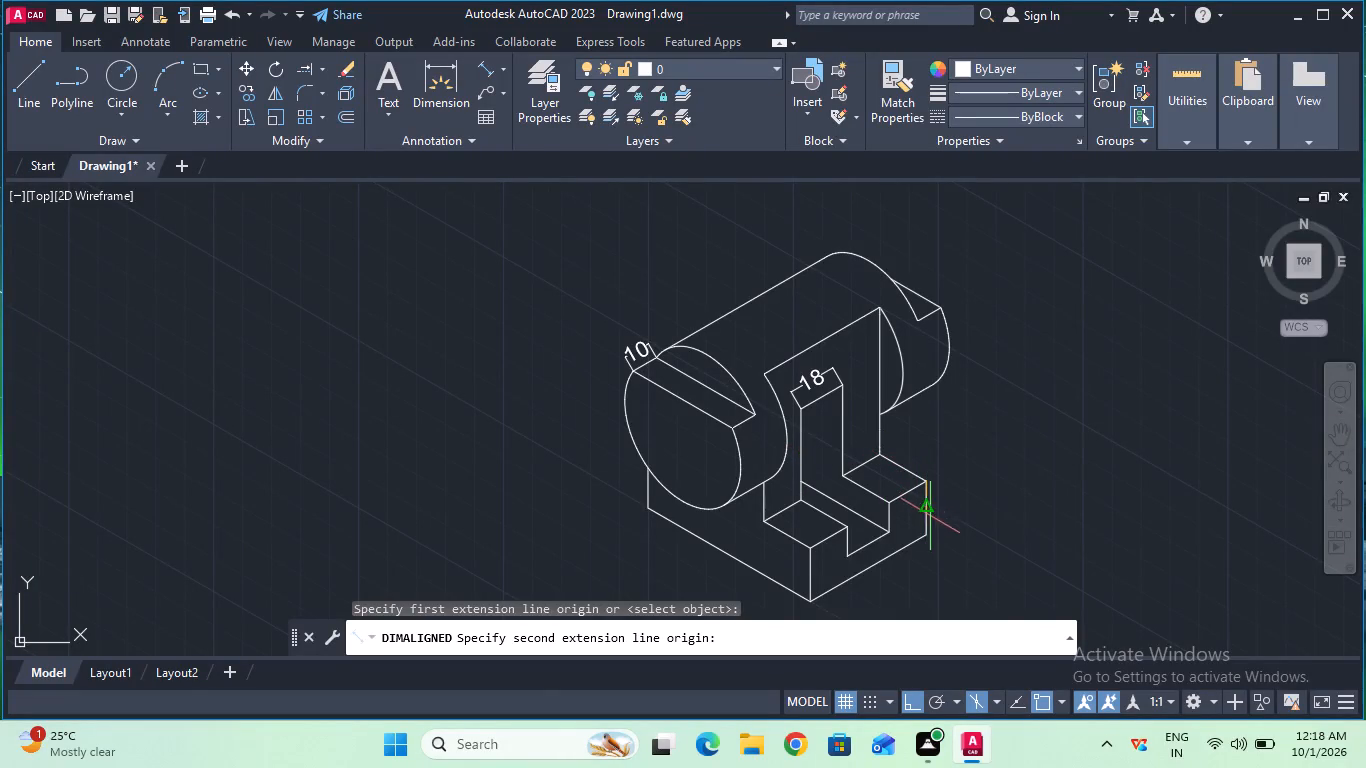
left_click(932, 532)
left_click(965, 527)
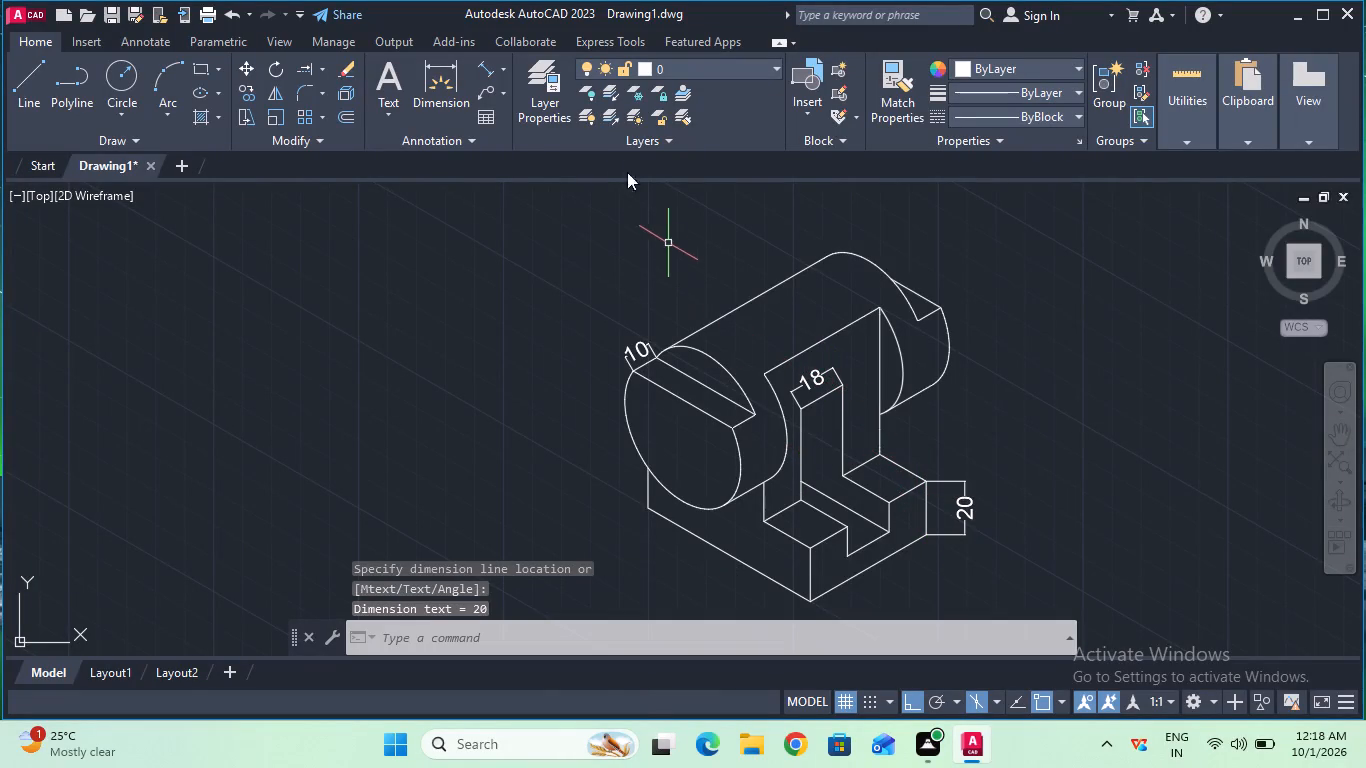
Add an aligned dimension along the base's long bottom edge beneath the cylinder's front end, placed just outside the edge.
left_click(484, 72)
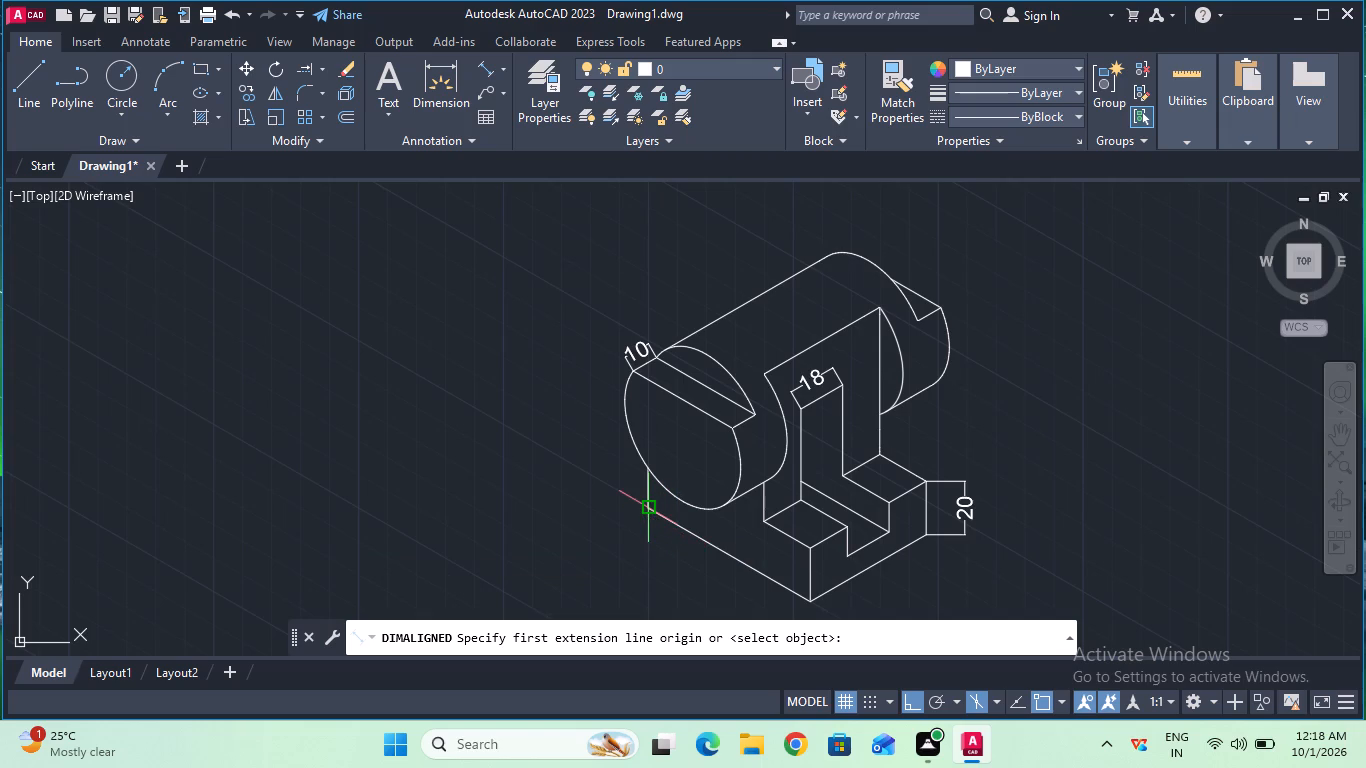
left_click(642, 504)
left_click(807, 607)
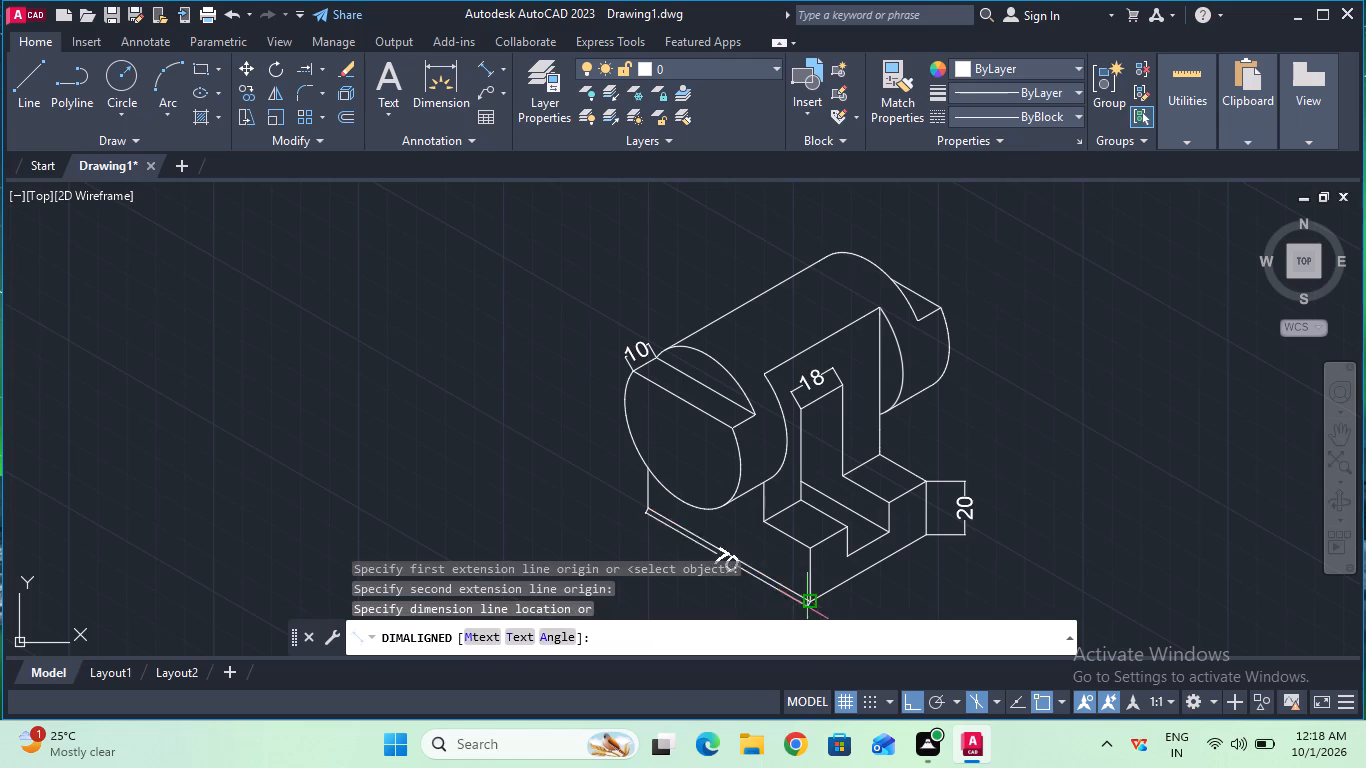
left_click(756, 608)
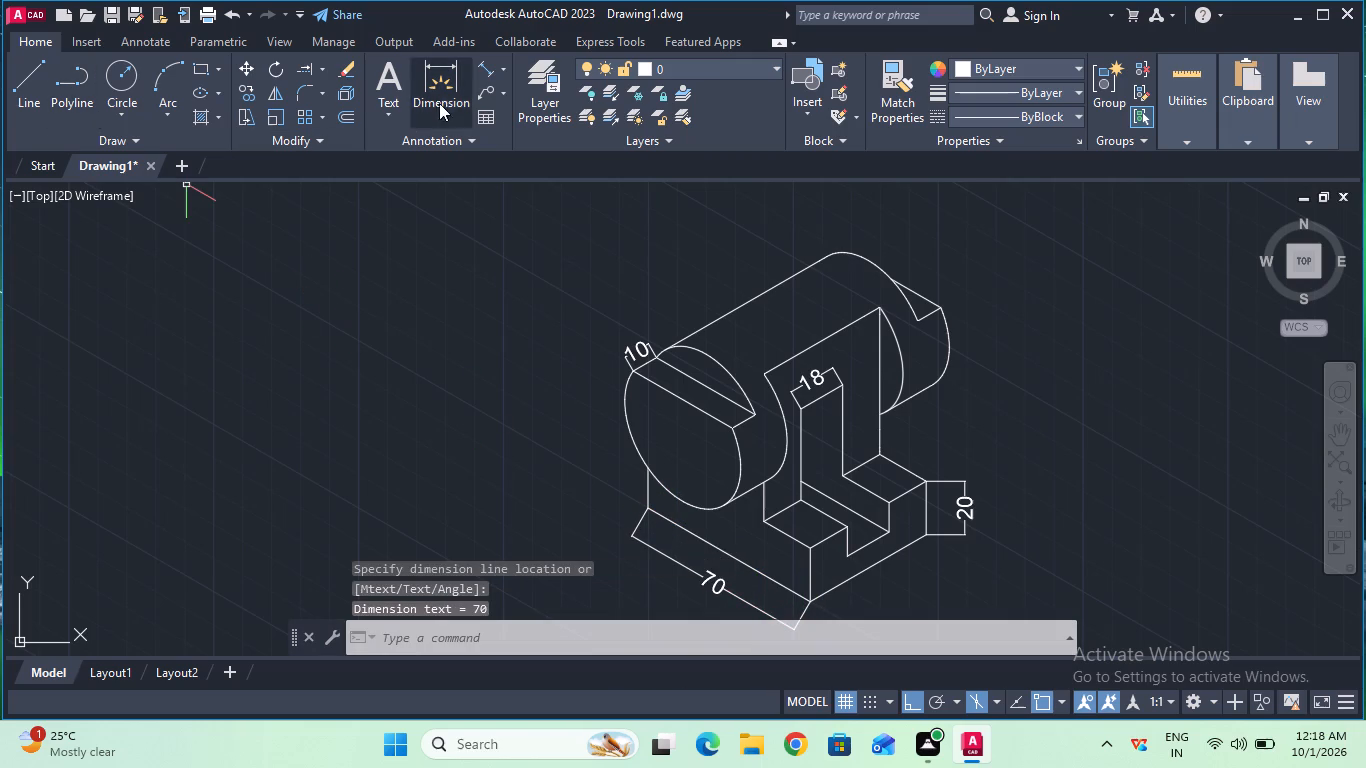
Add an aligned dimension along the bottom edge of the base's notched end face, placed just below the edge.
left_click(478, 74)
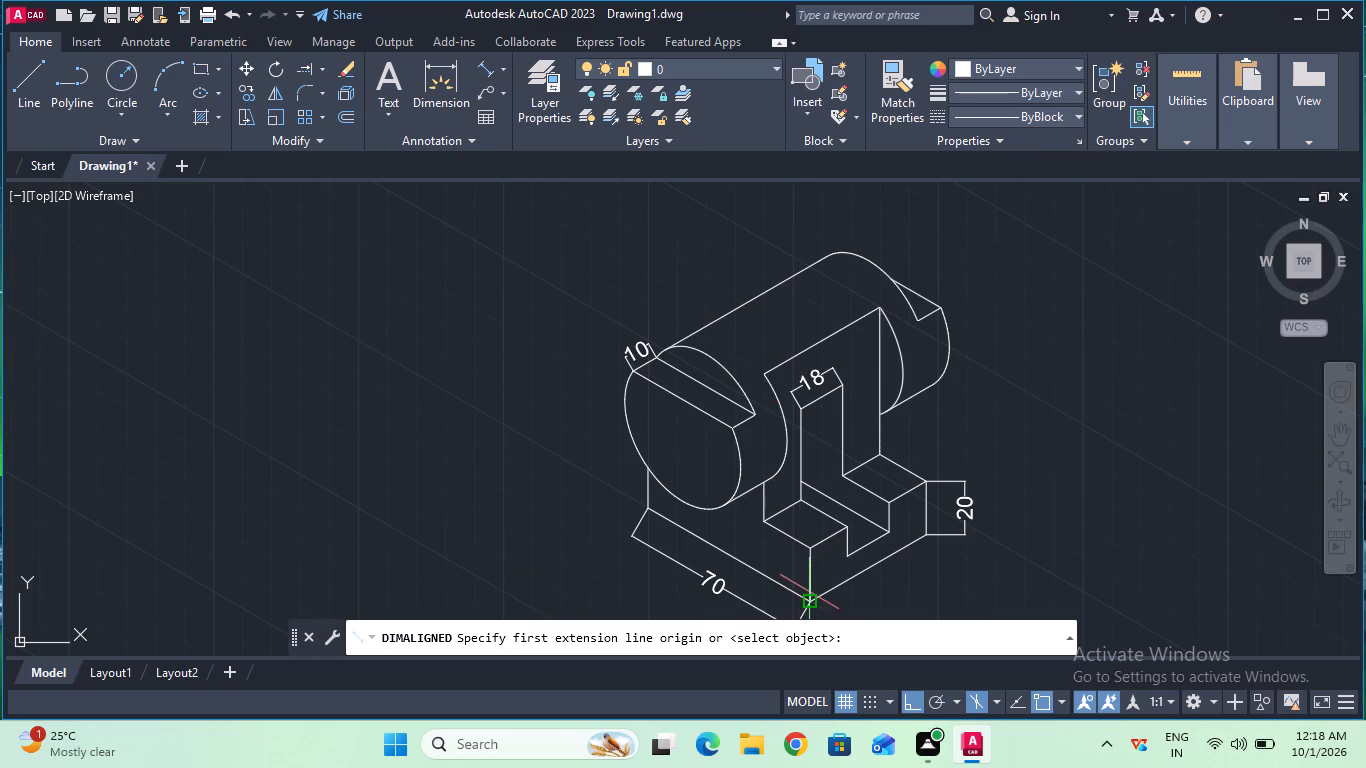
left_click(809, 592)
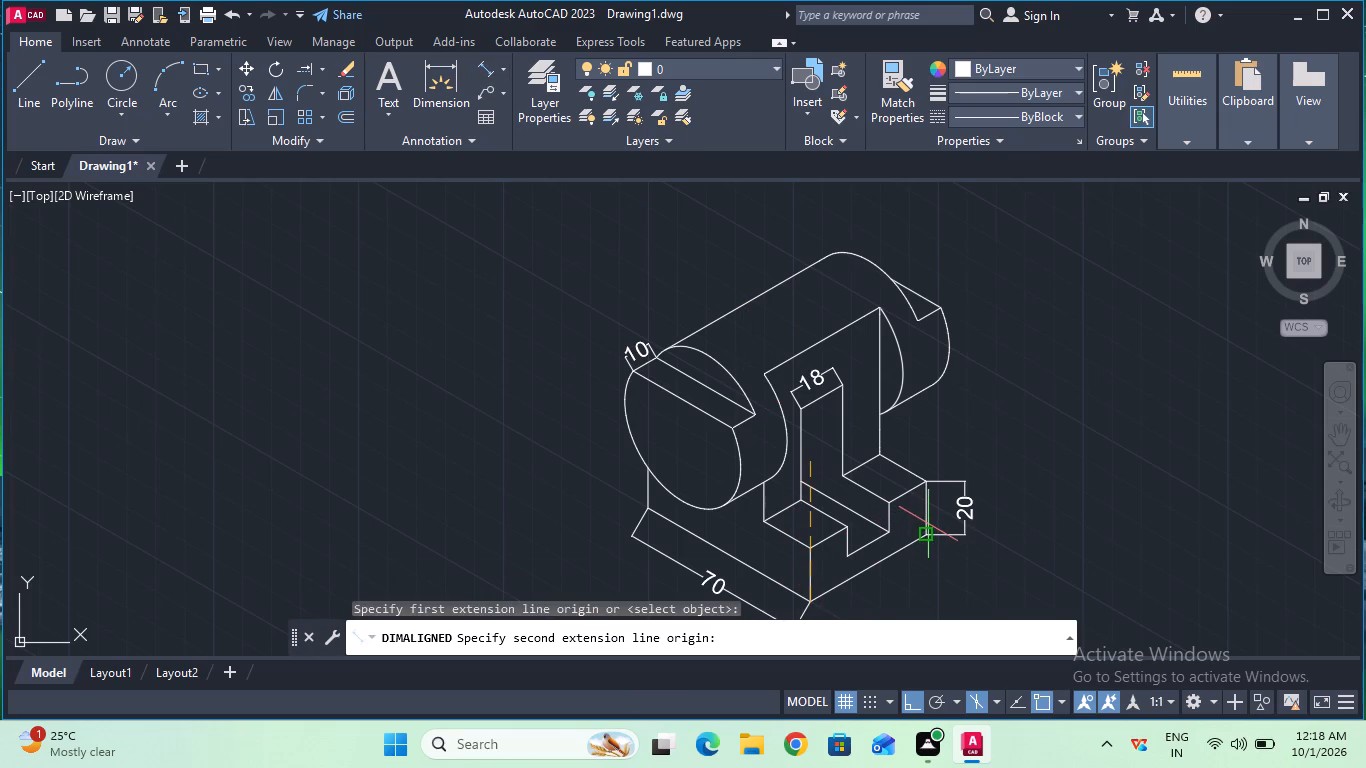
left_click(928, 524)
left_click(951, 554)
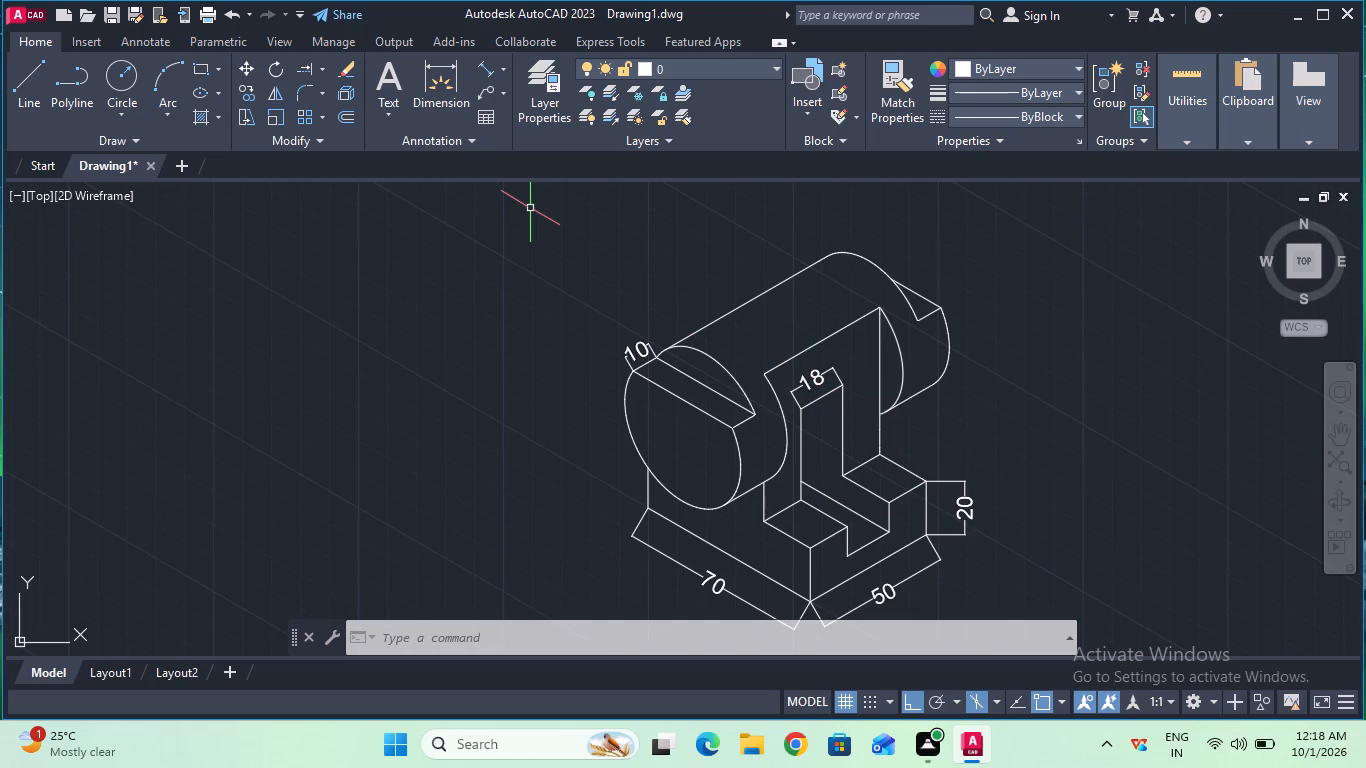
Add an aligned dimension along the lower edge of the cylinder's far protruding end, placed just below it.
left_click(491, 74)
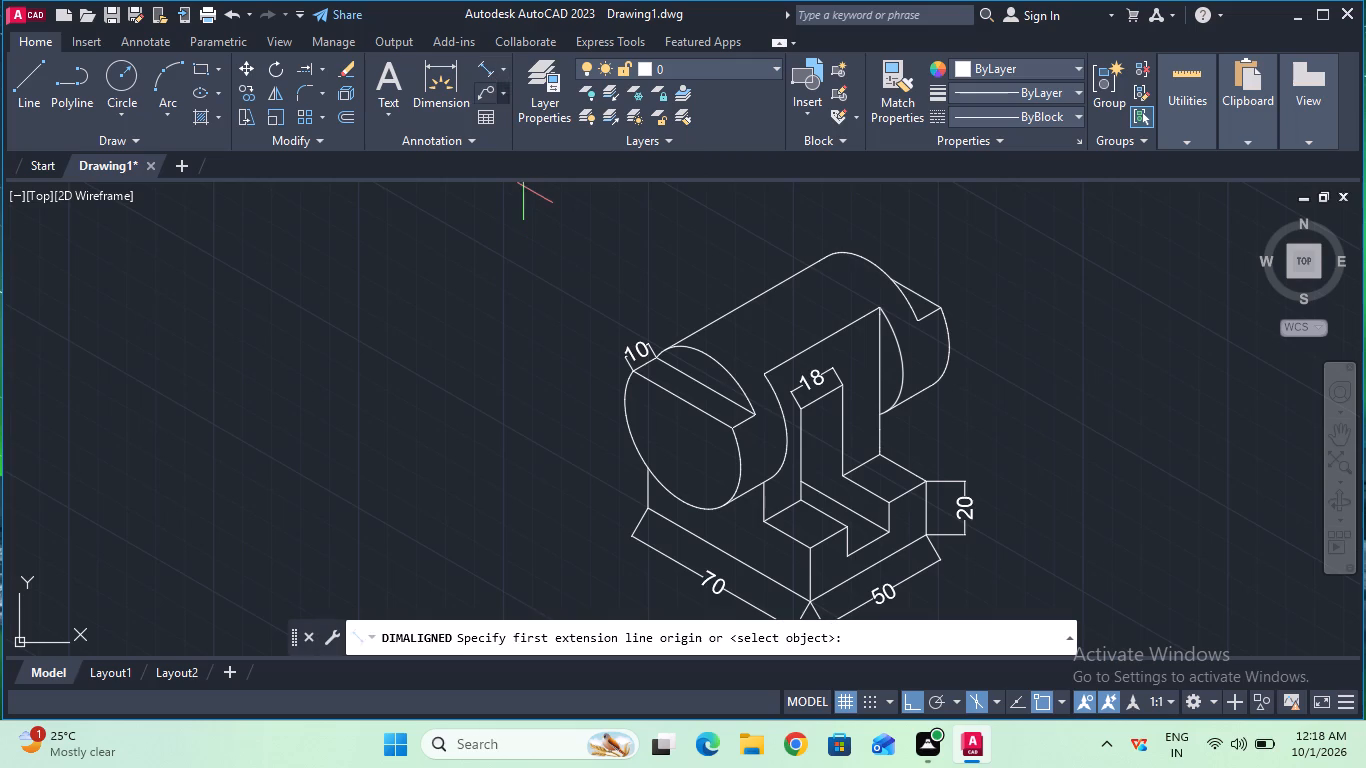
left_click(892, 406)
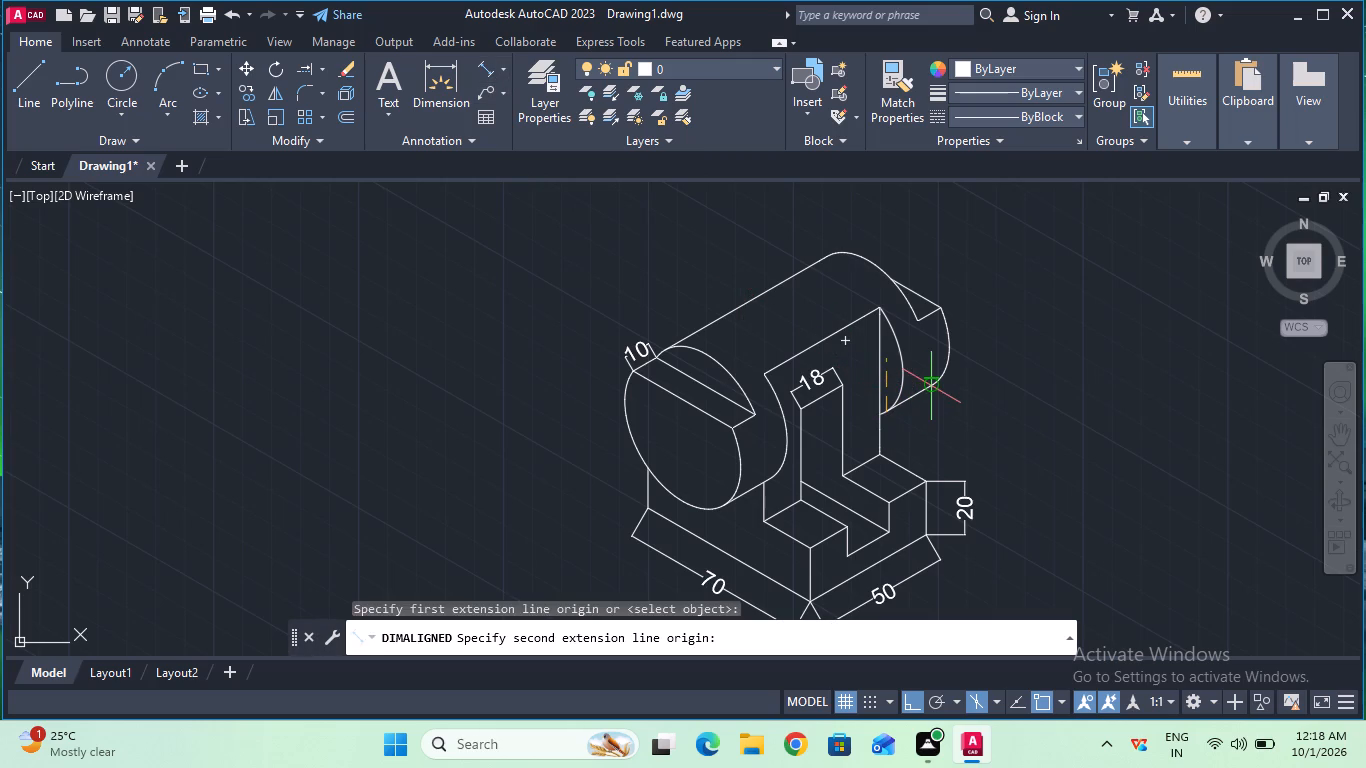
left_click(932, 384)
left_click(959, 406)
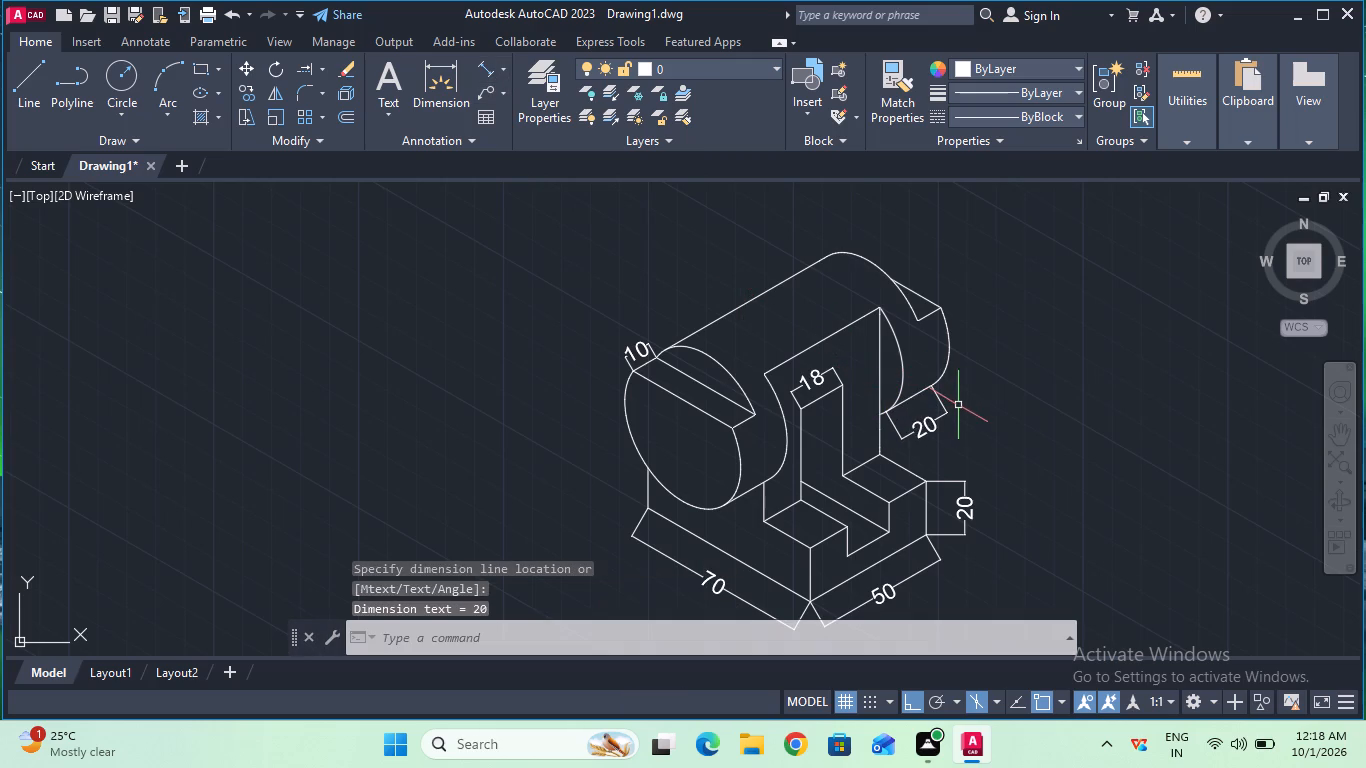
Turn off the command log file with LOGFILEOFF.
scroll(958, 405, "down", 1, "ctrl")
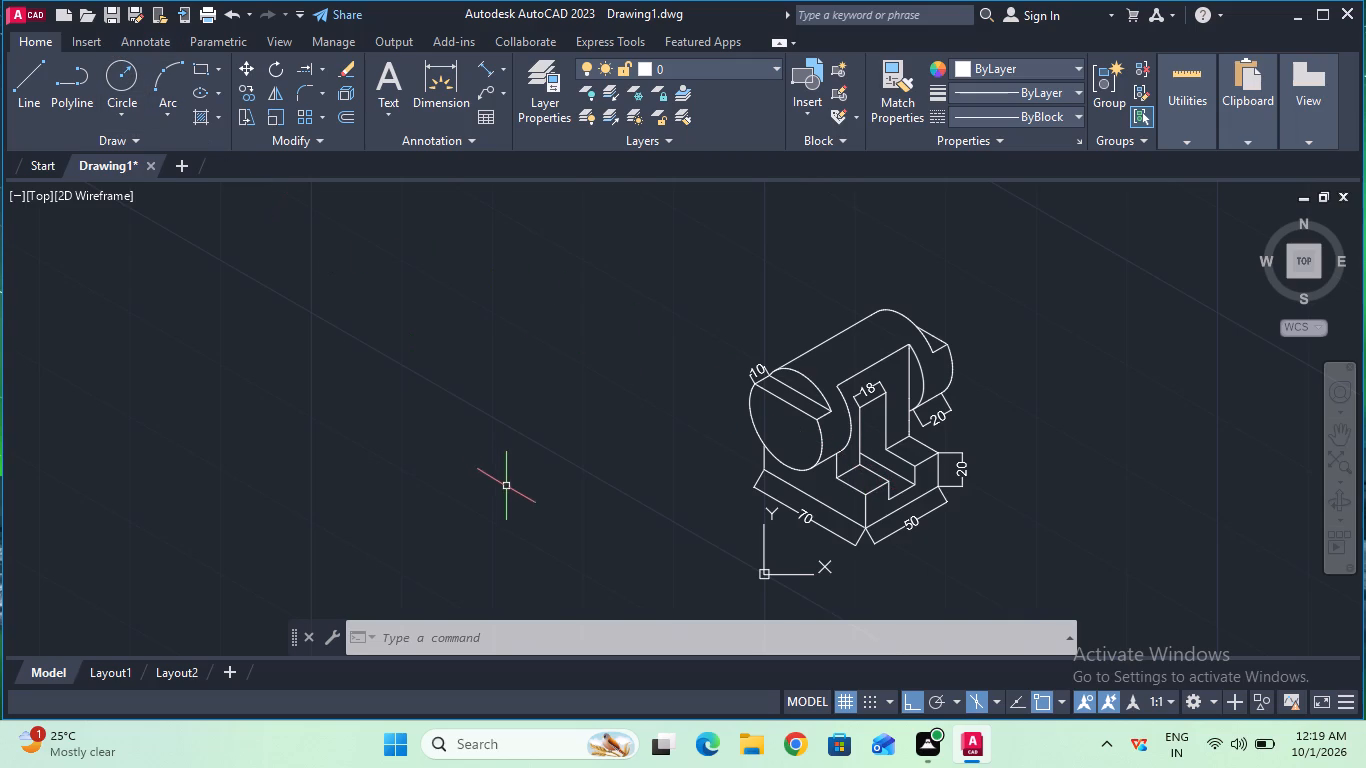
left_click(549, 625)
type("log")
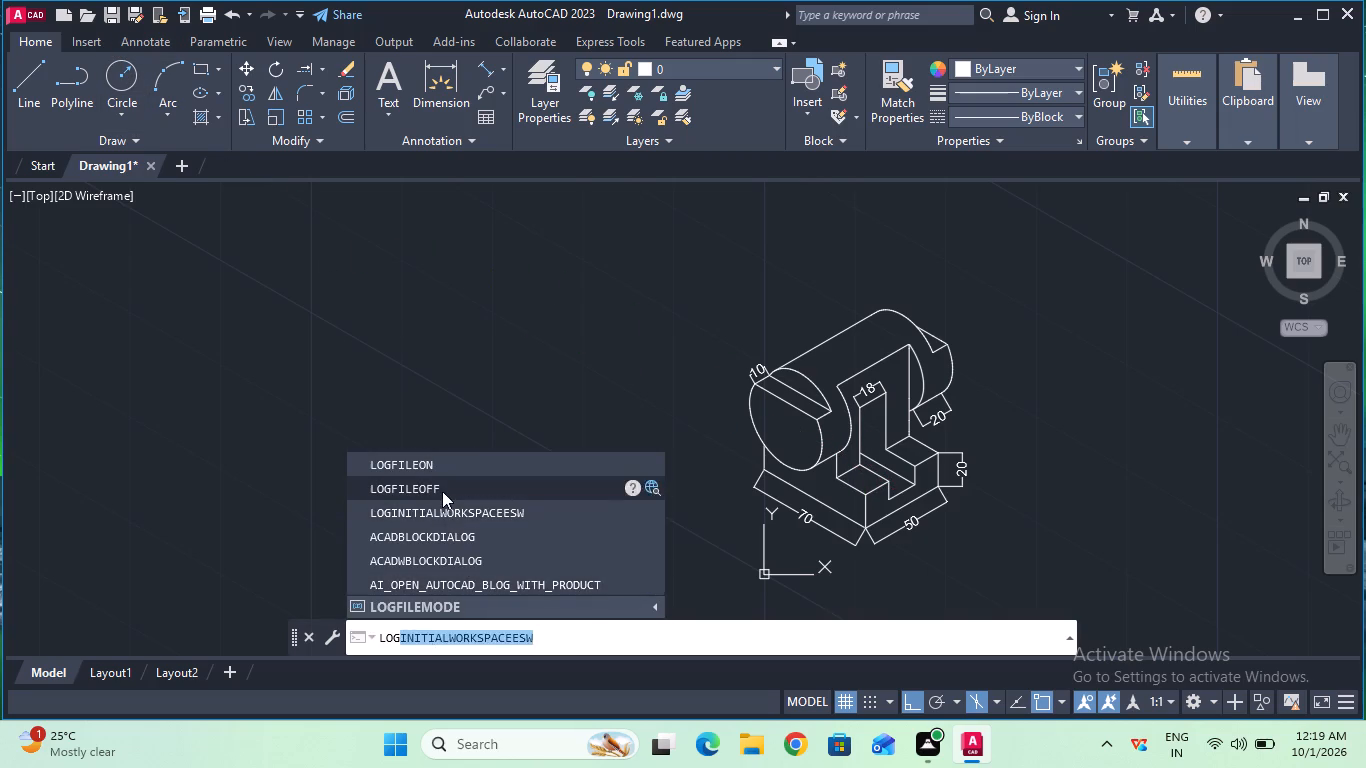
left_click(442, 490)
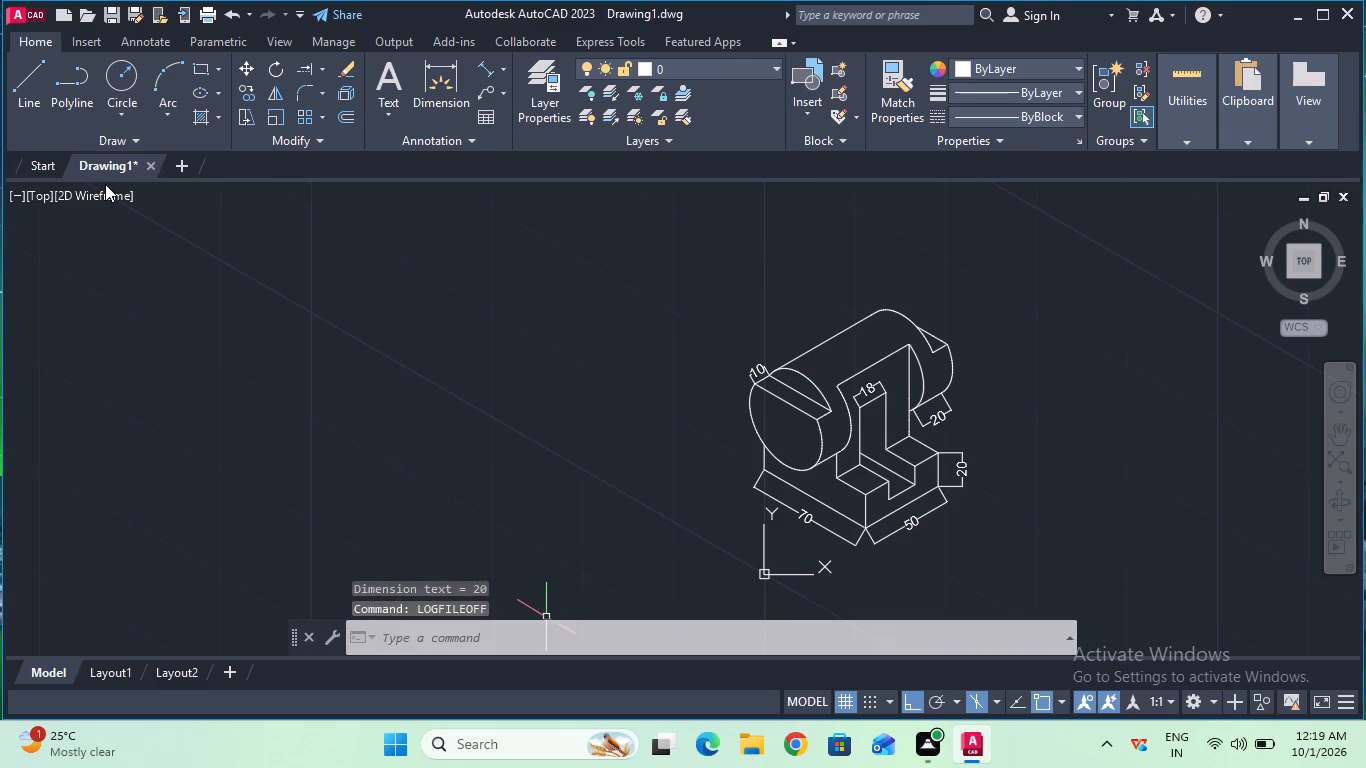
Save the drawing in the Documents folder under the file name Shaft Guide.
left_click(112, 23)
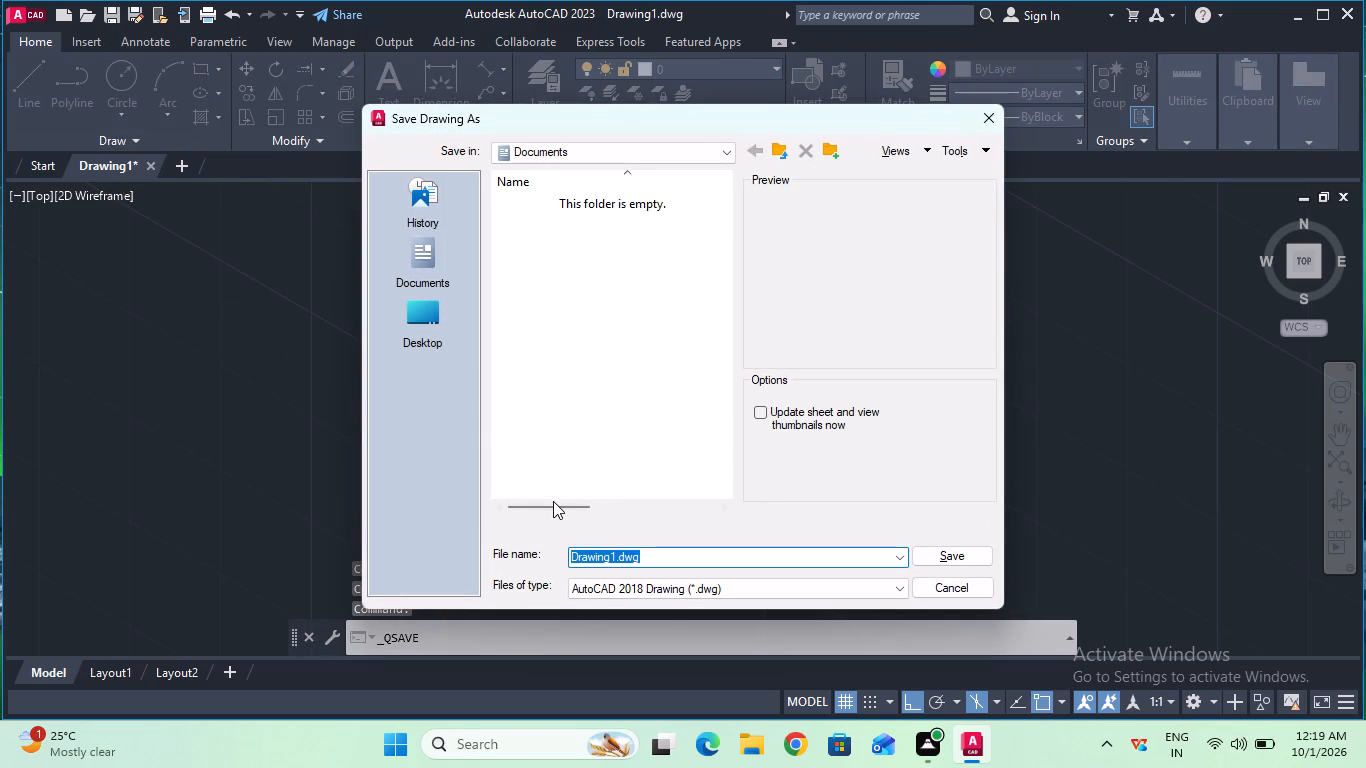
key("BackSpace")
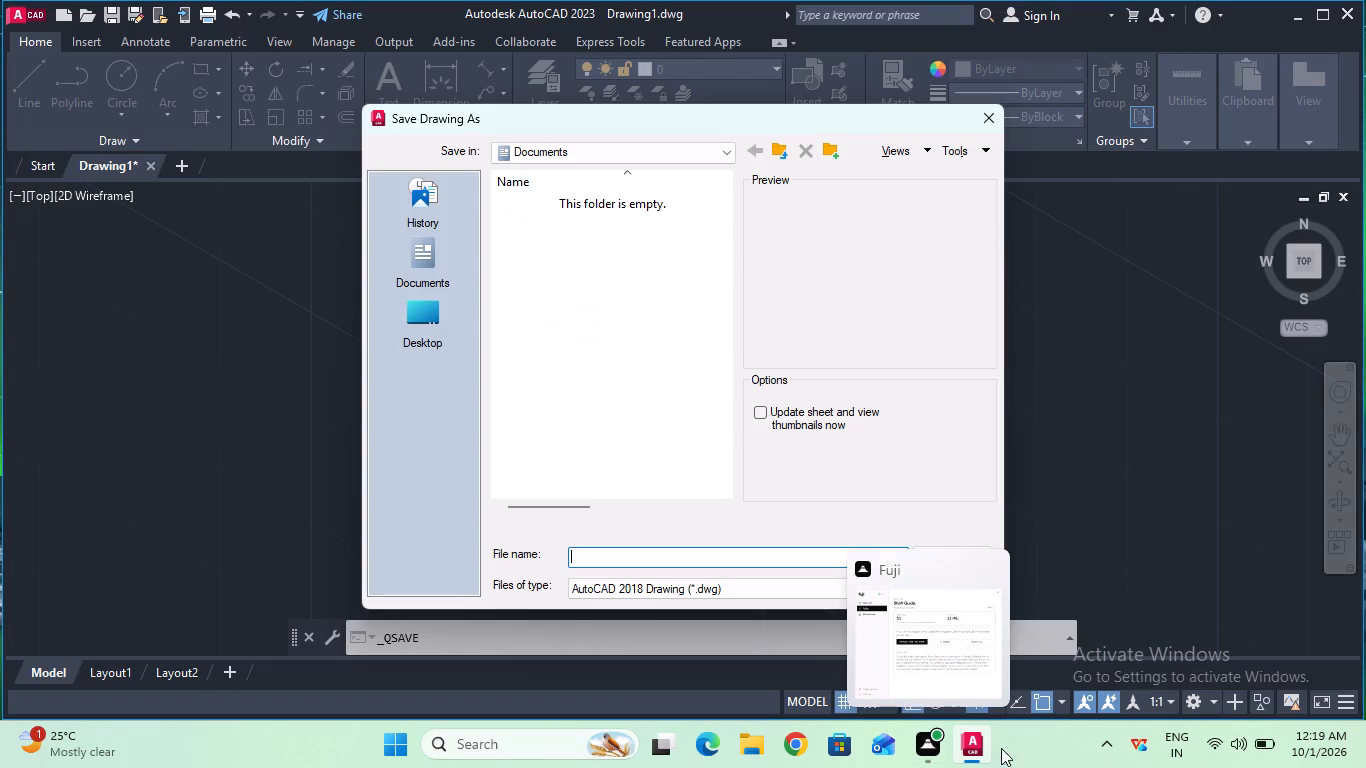
key("s")
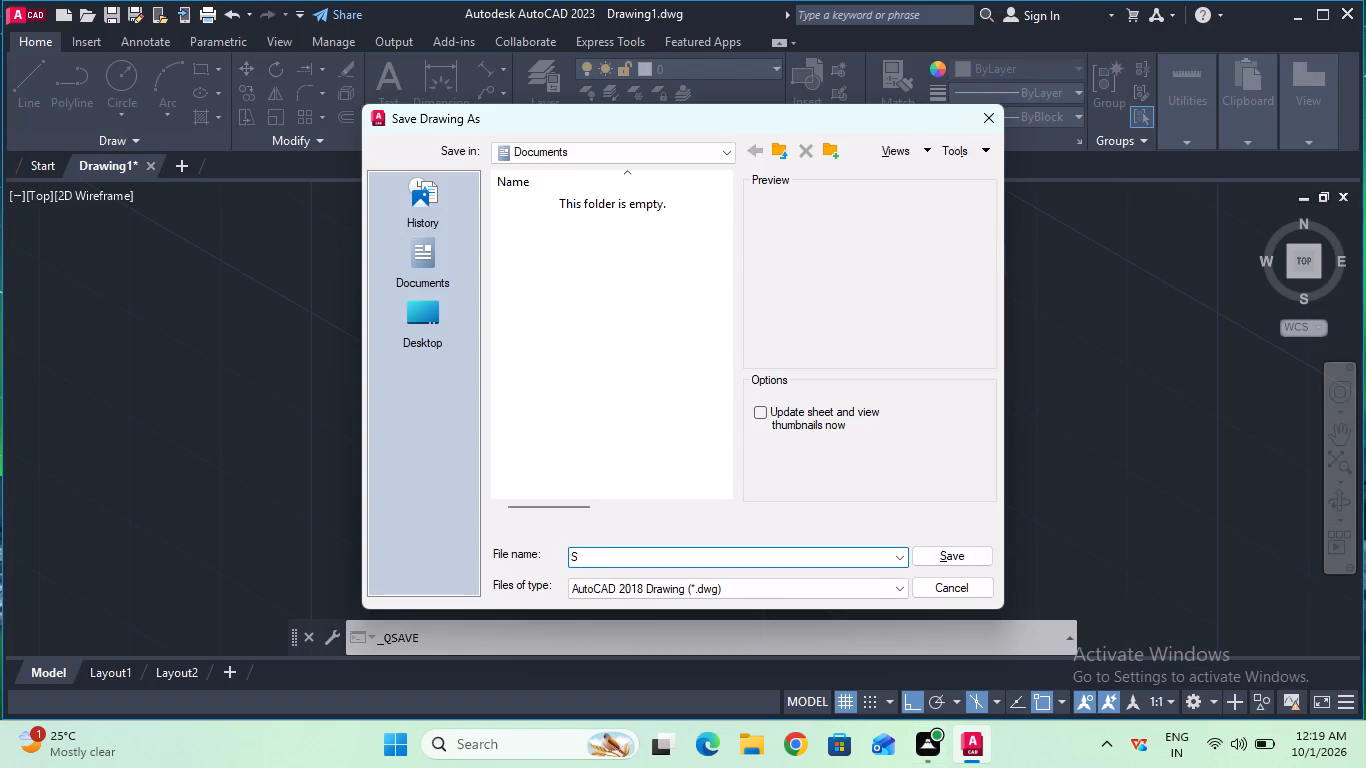
key("h")
type("aft")
key("space")
key("g")
type("uide")
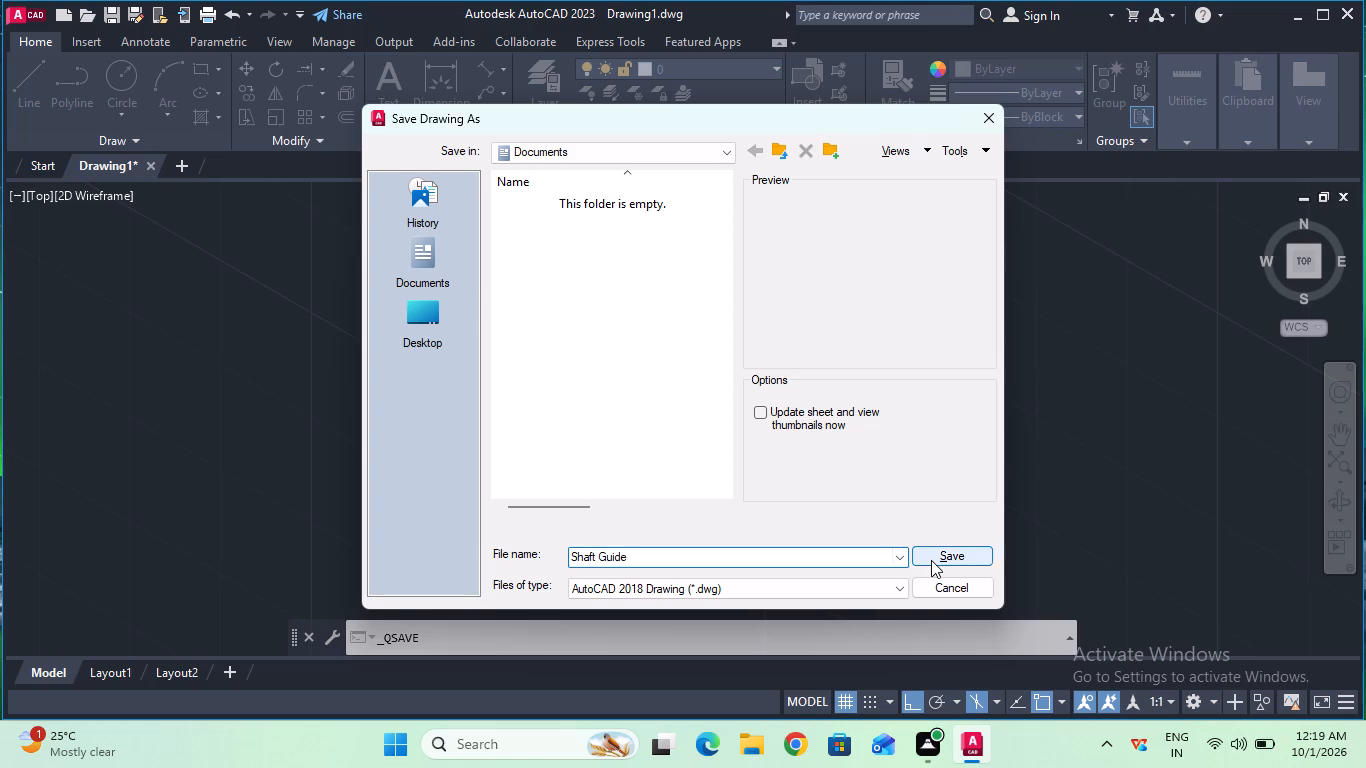
left_click(931, 560)
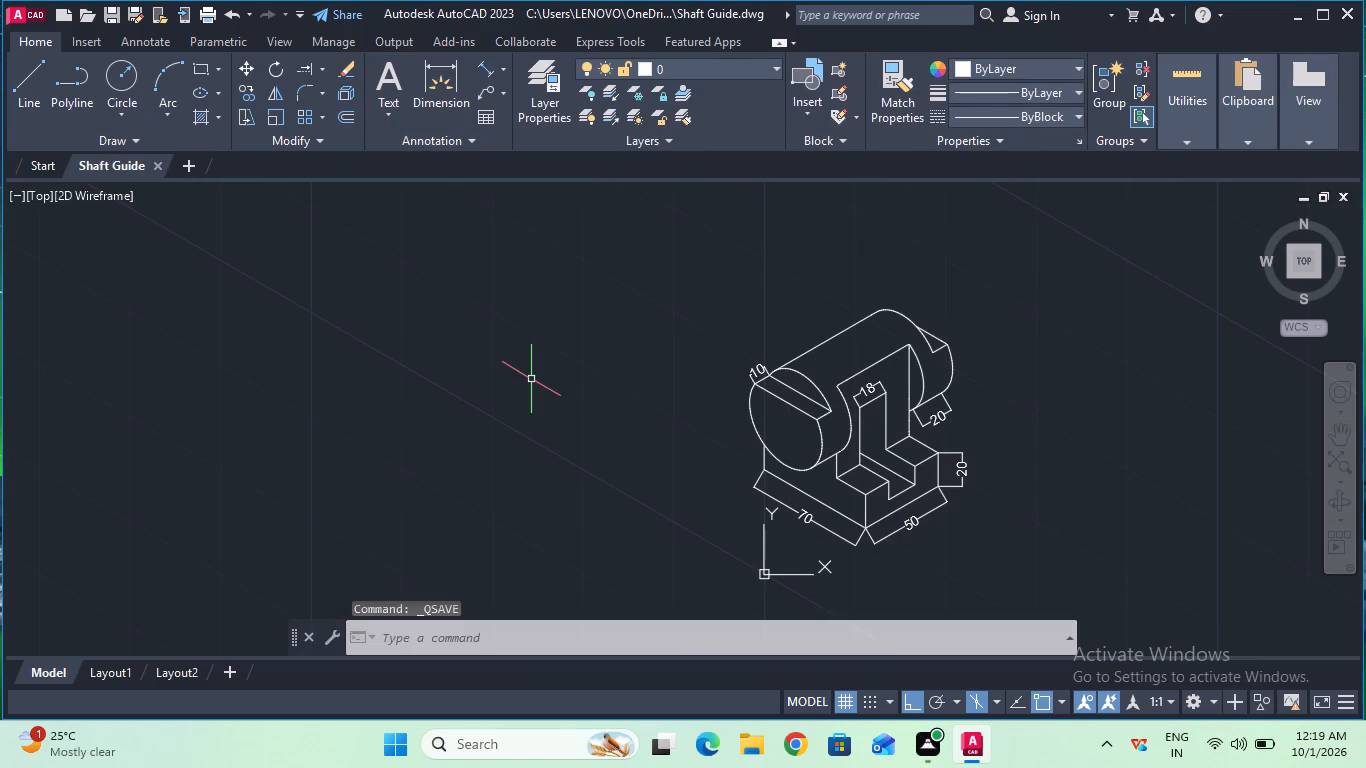
Set up a centered plot on landscape ISO A4 (297.00 x 210.00 MM) paper, with a plot window enclosing the whole dimensioned shaft guide.
left_click(204, 20)
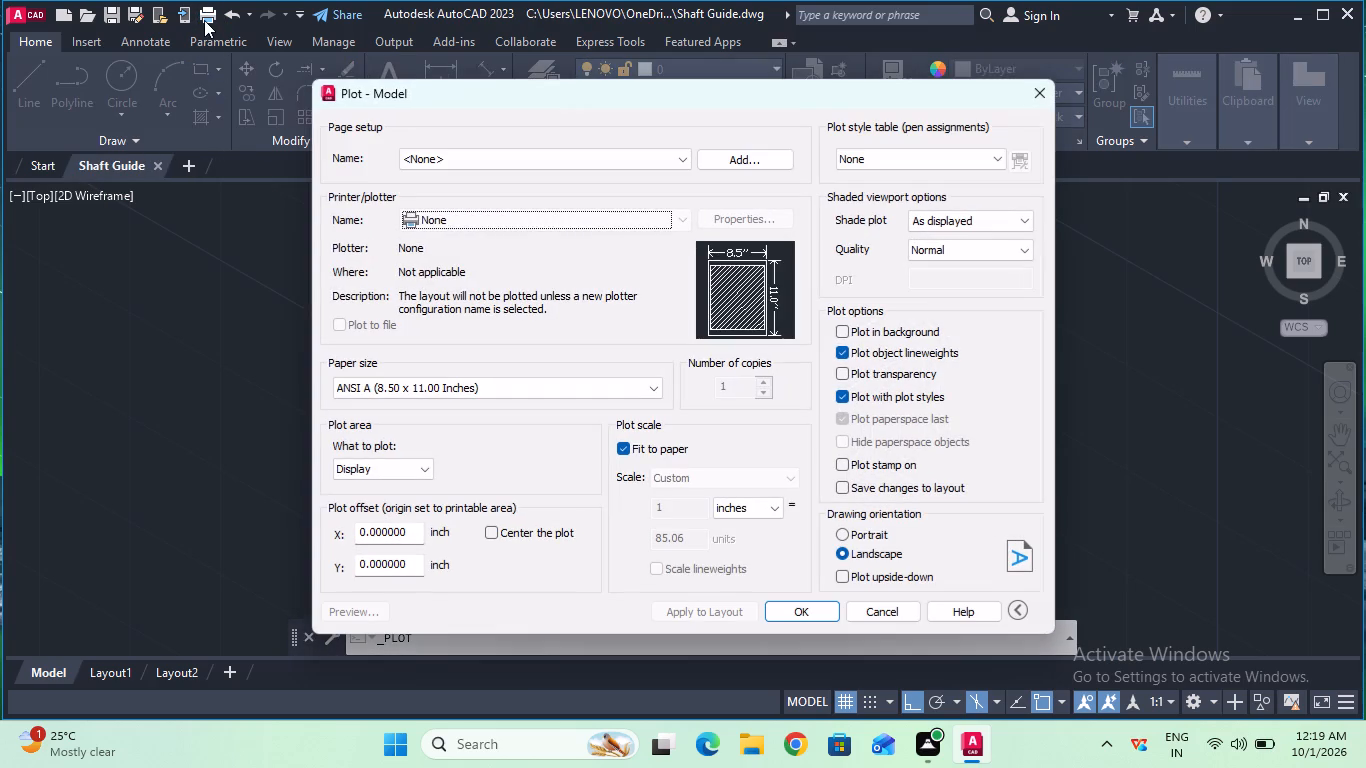
left_click(462, 388)
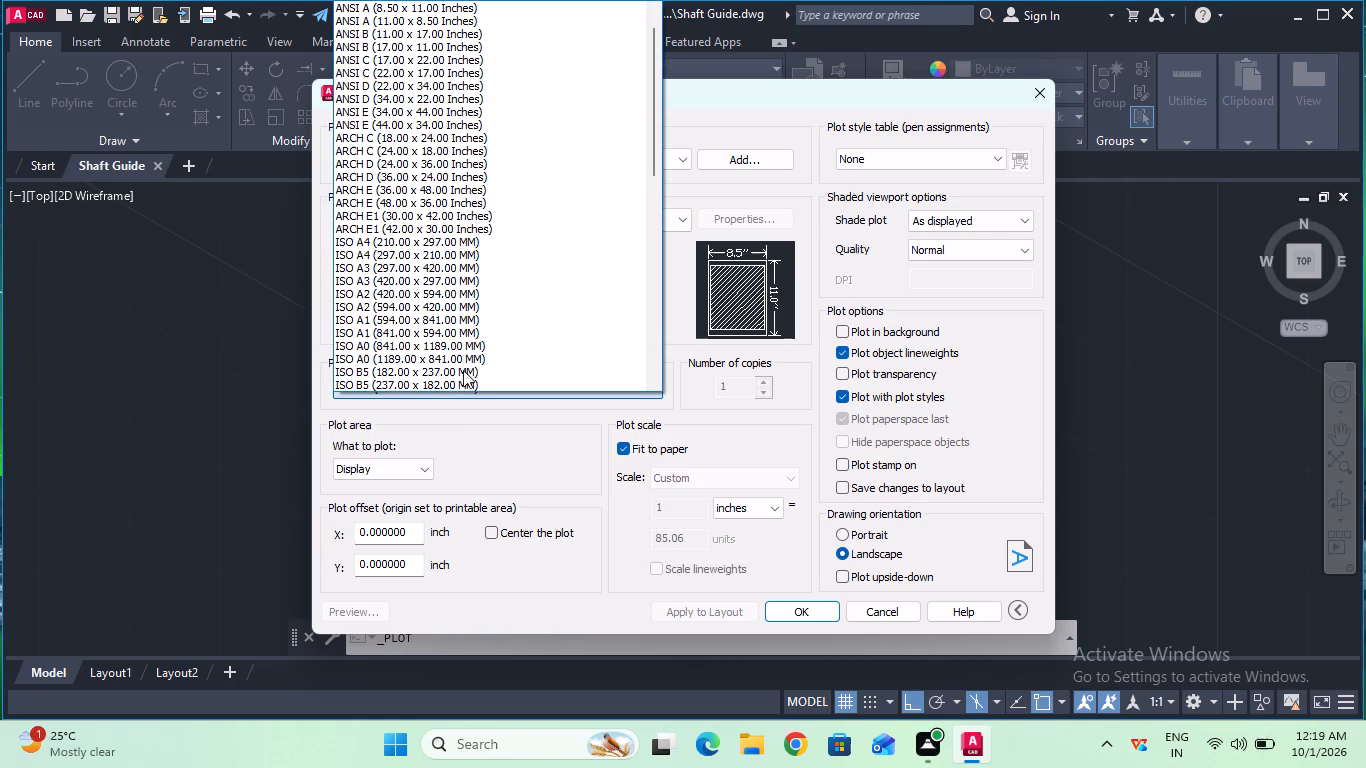
left_click(473, 254)
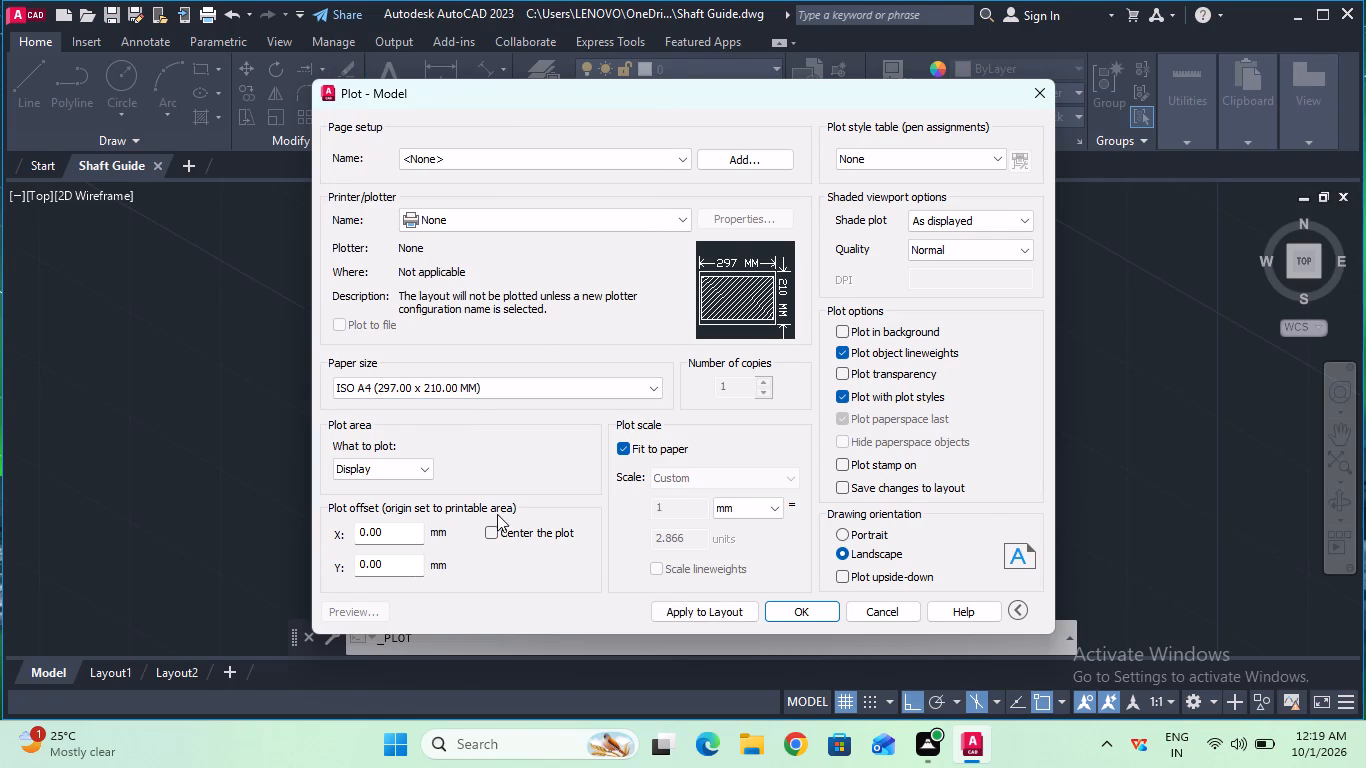
left_click(499, 526)
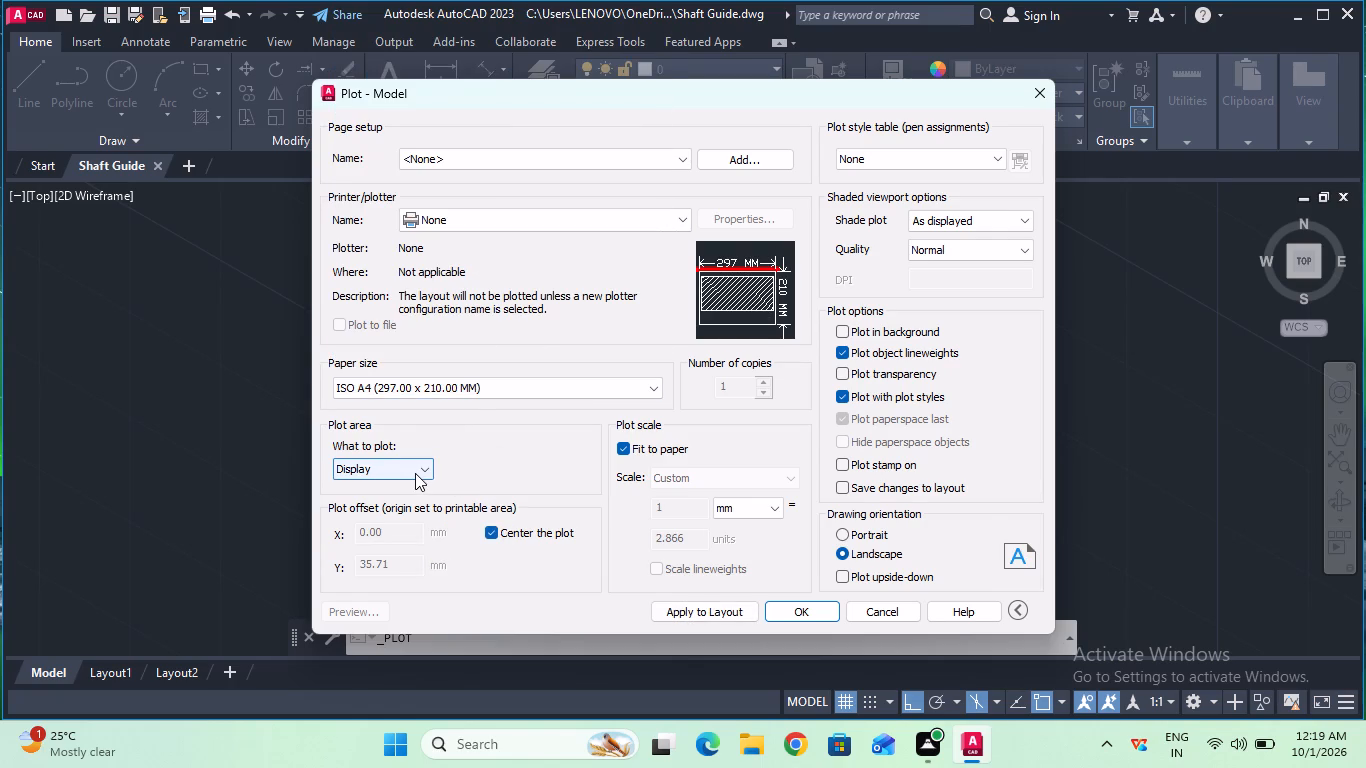
left_click(415, 473)
left_click(413, 523)
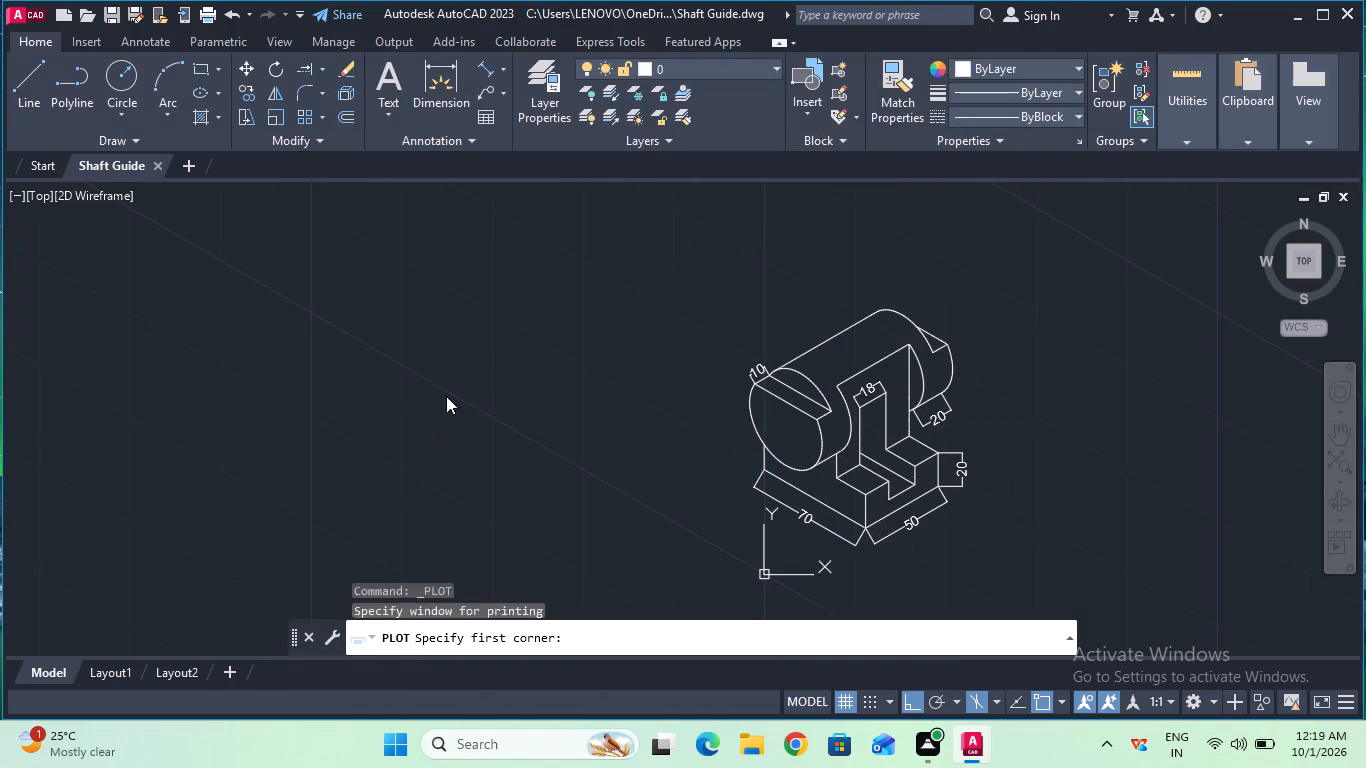
left_click(563, 244)
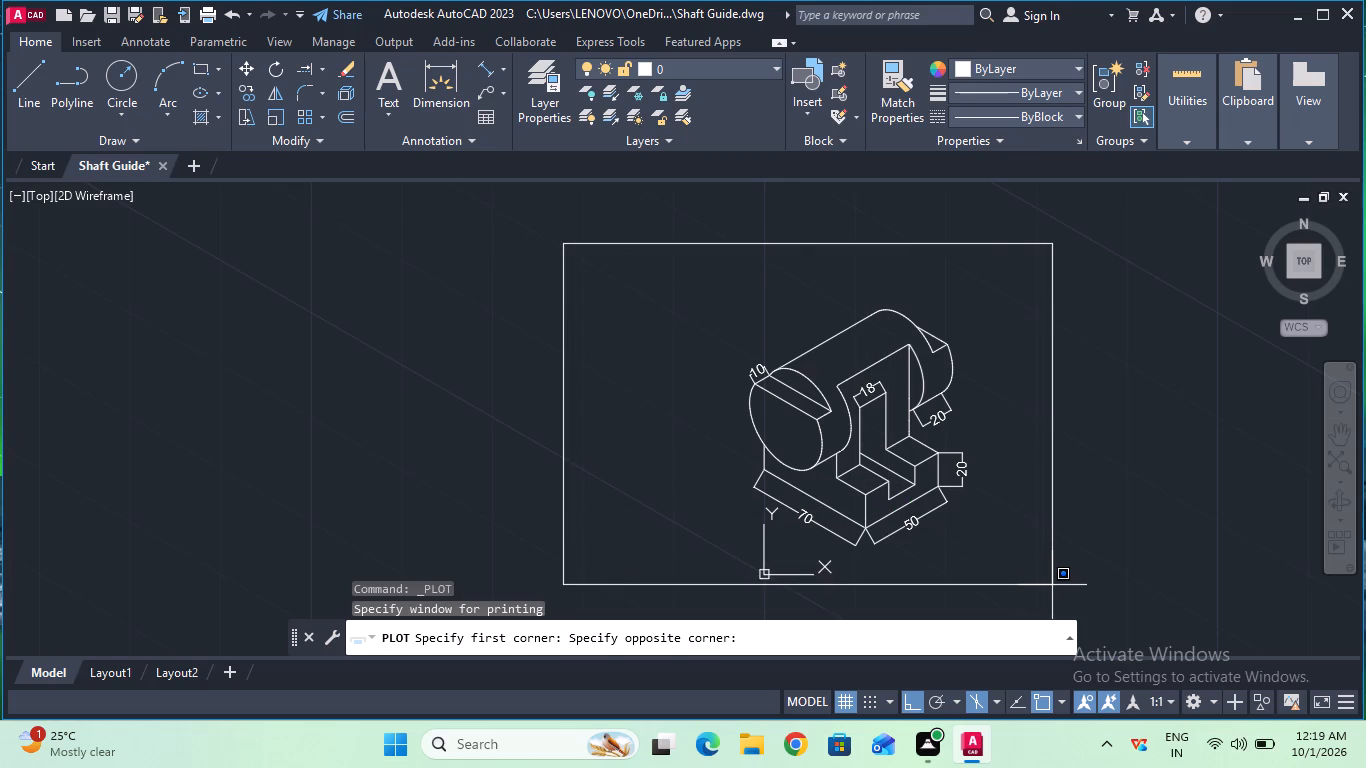
left_click(1056, 585)
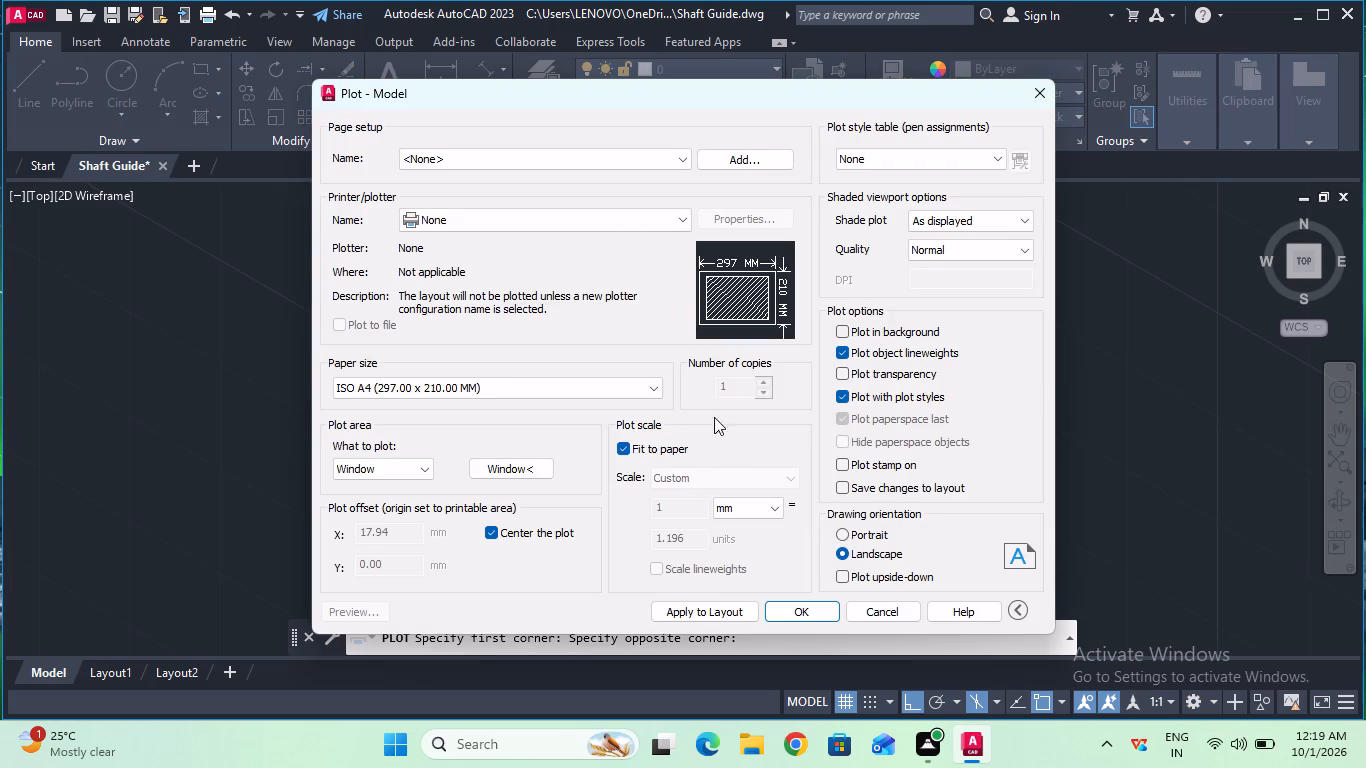
Plot the drawing with DWG To PDF.pc3 to Shaft Guide-Model.pdf in the Documents folder, and close the PDF viewer.
left_click(626, 225)
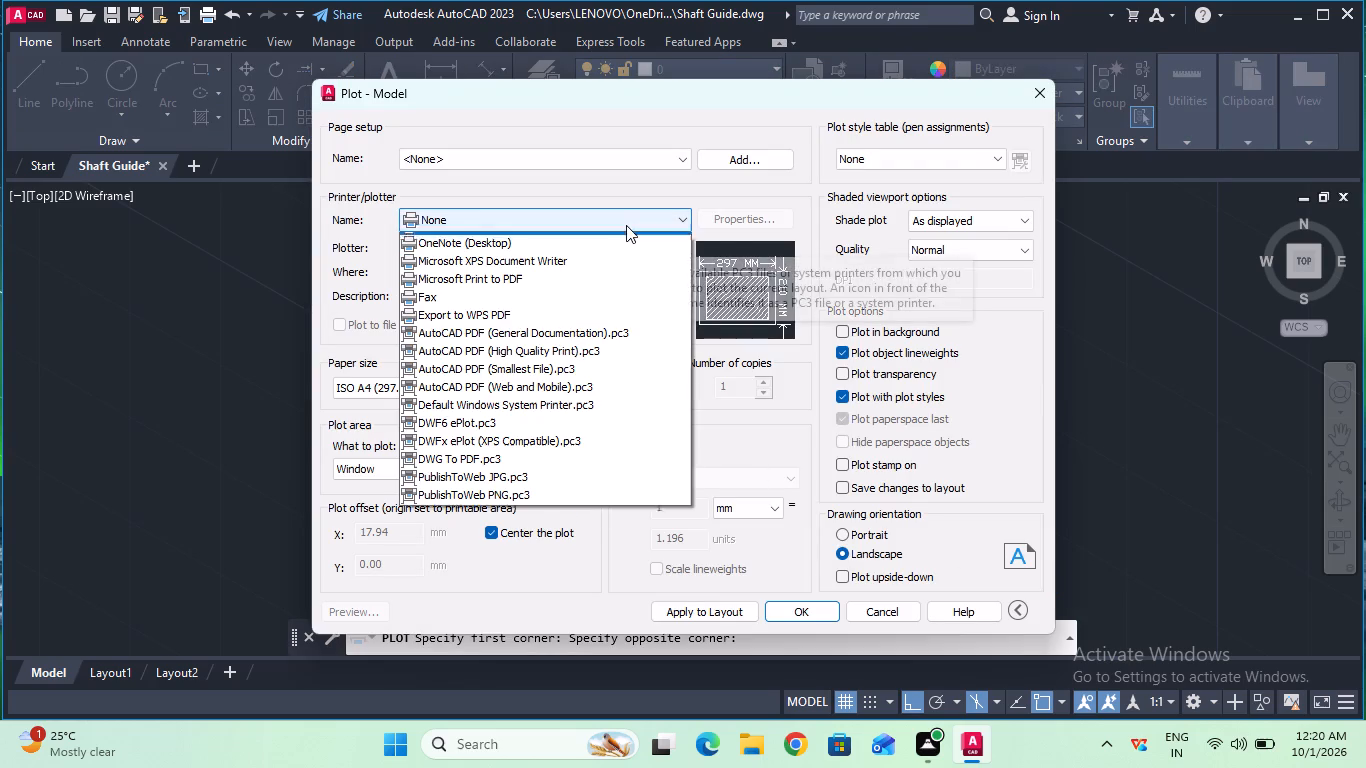
left_click(638, 477)
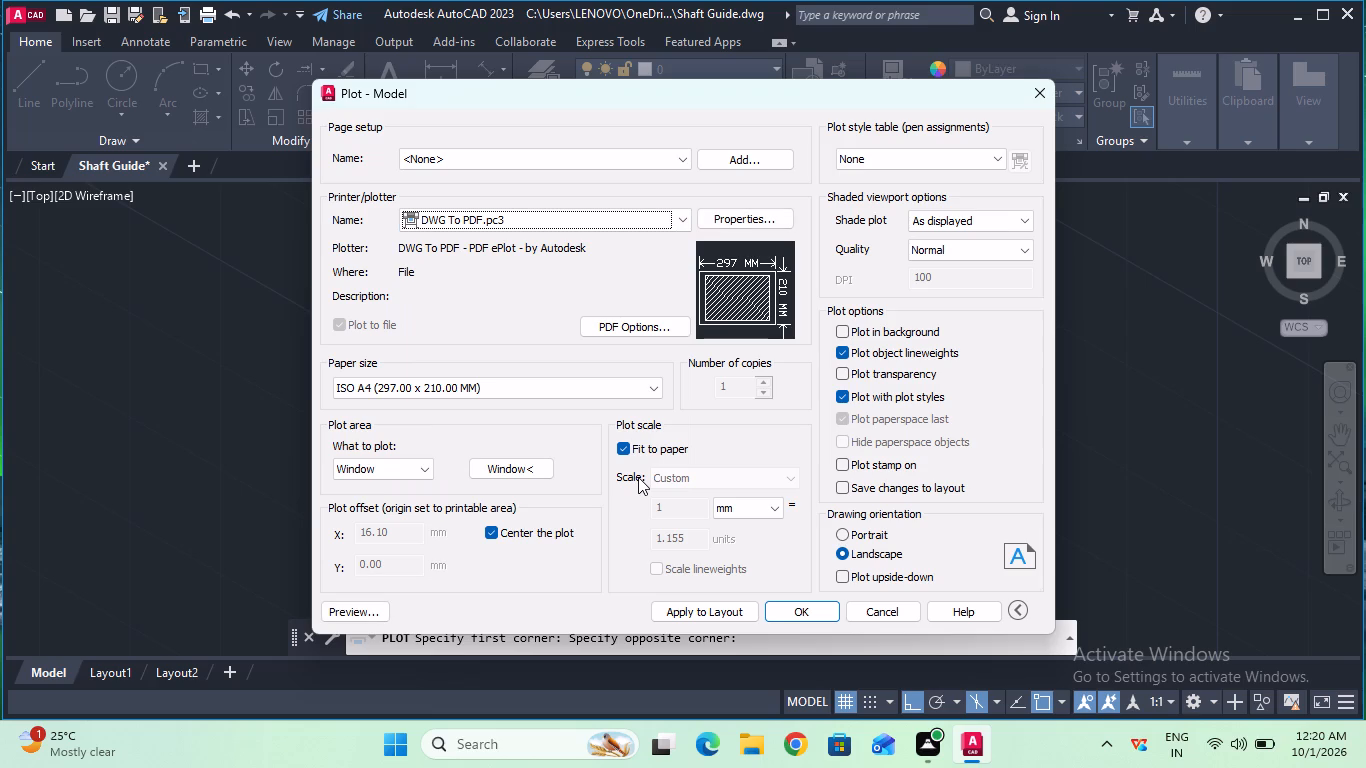
left_click(775, 607)
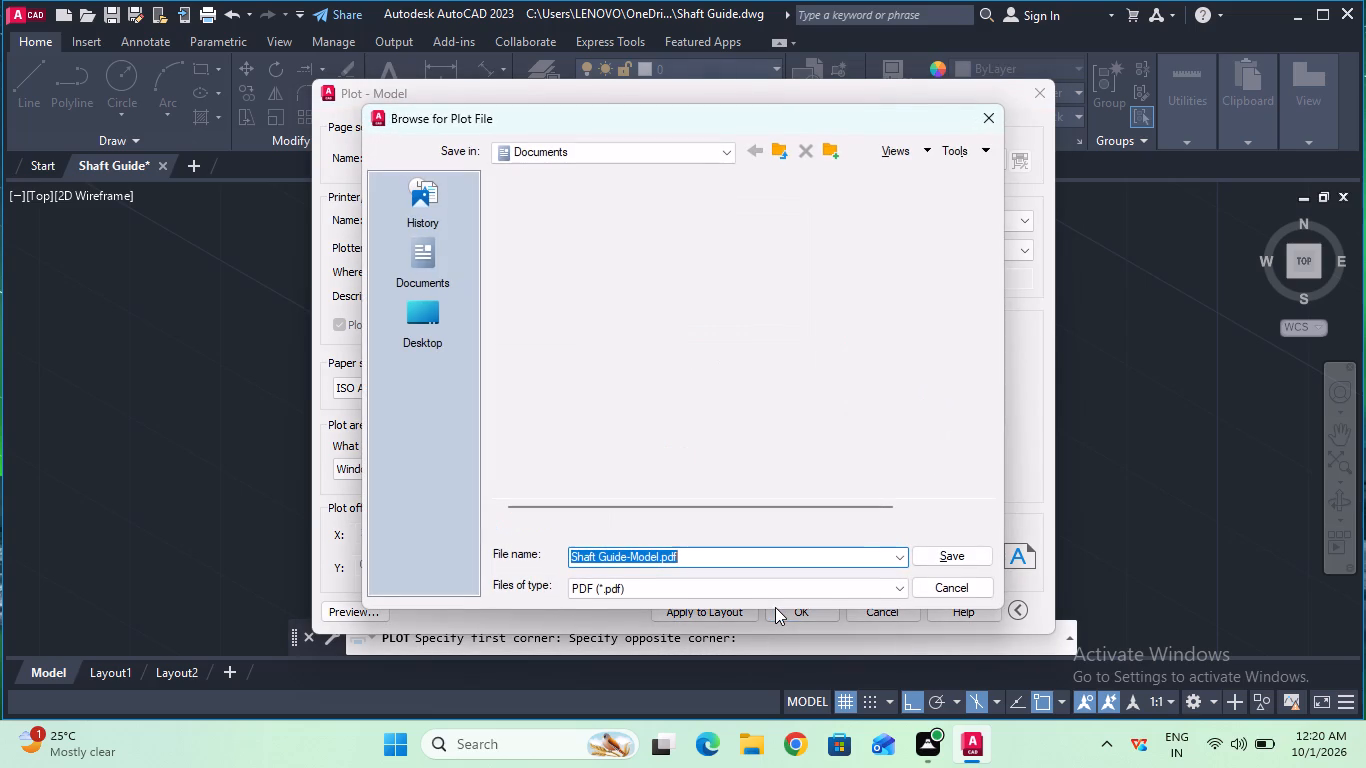
double_click(950, 561)
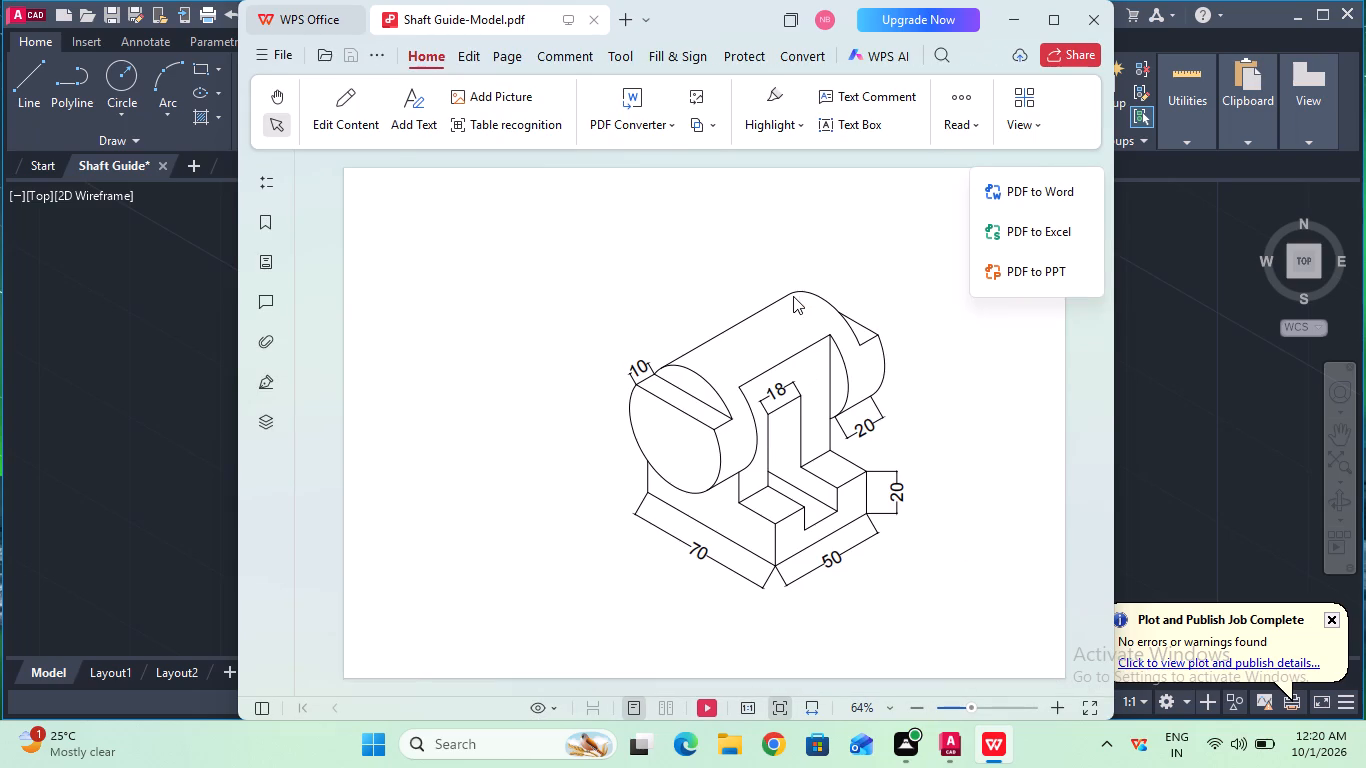
left_click(1084, 19)
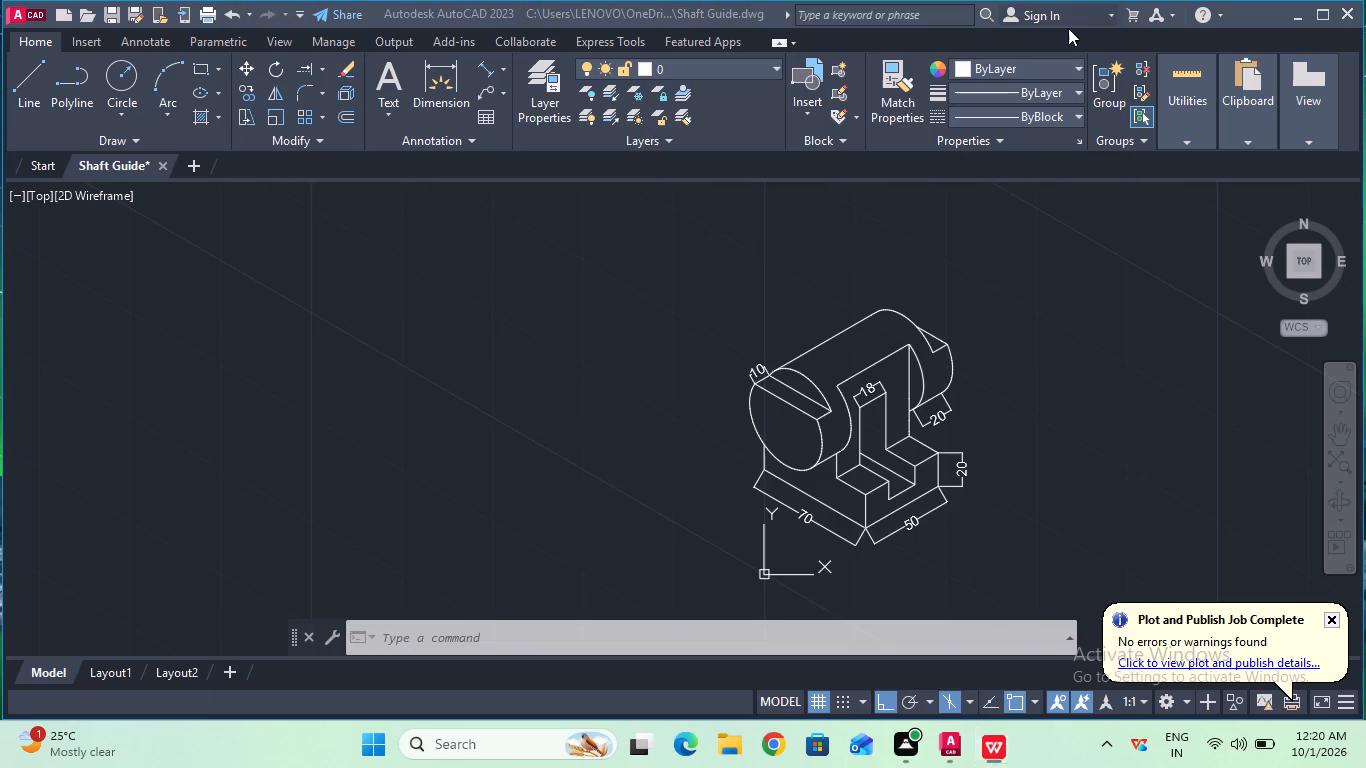
Quit AutoCAD, saving the changes to Shaft Guide.dwg.
left_click(1350, 16)
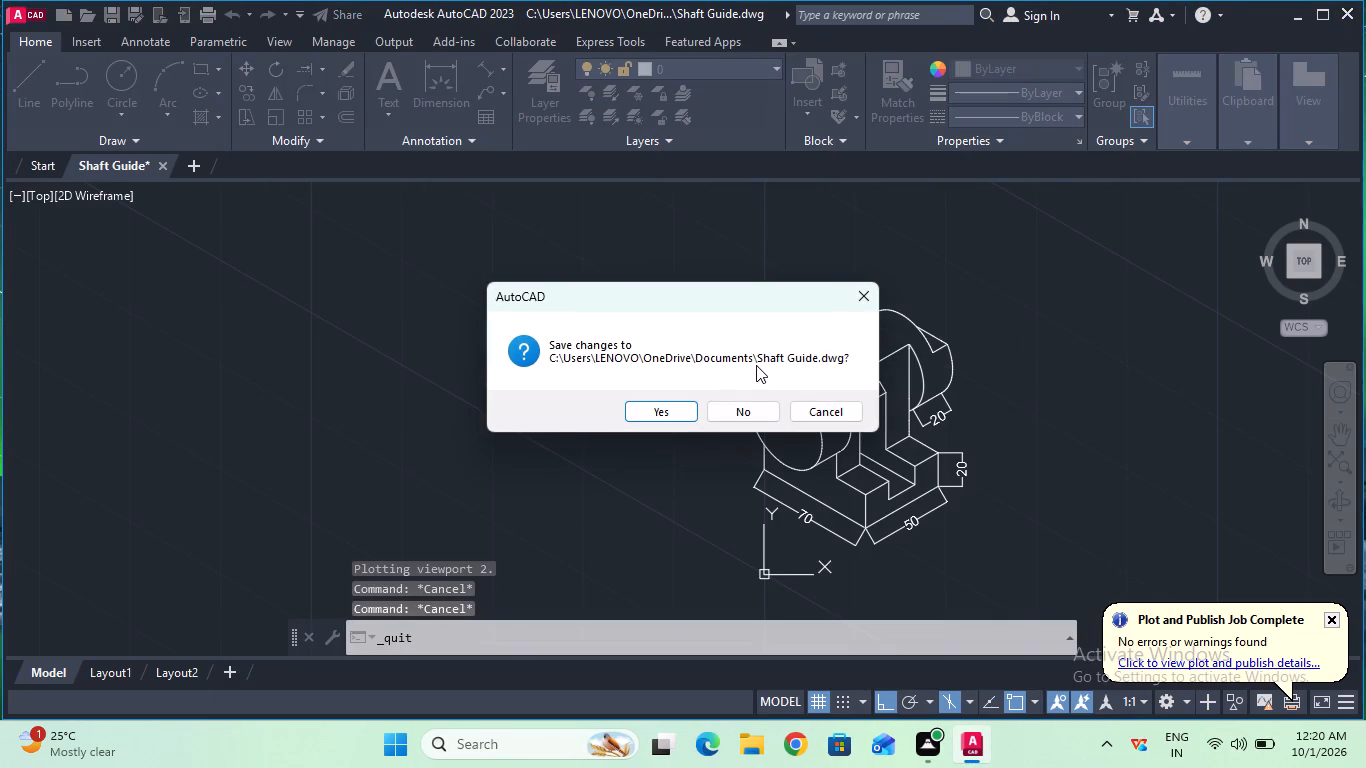
left_click(678, 414)
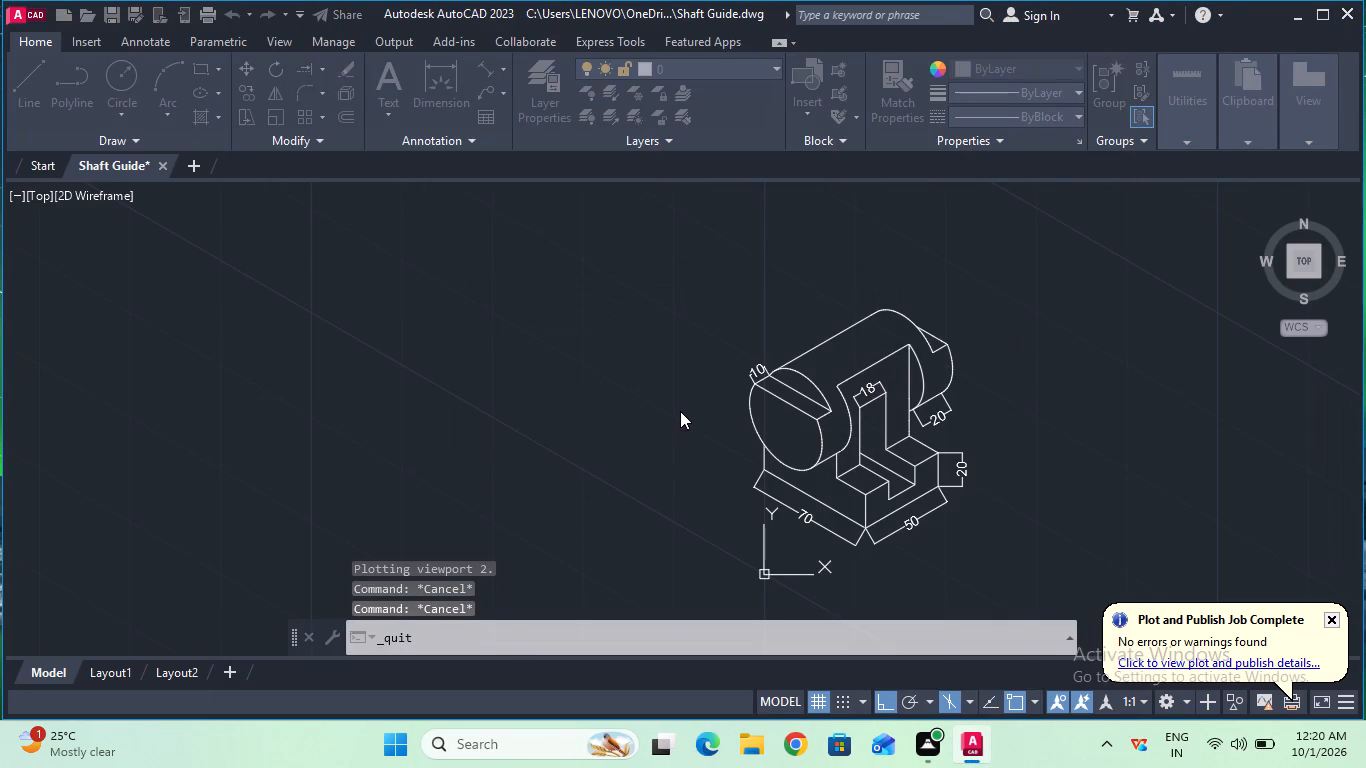